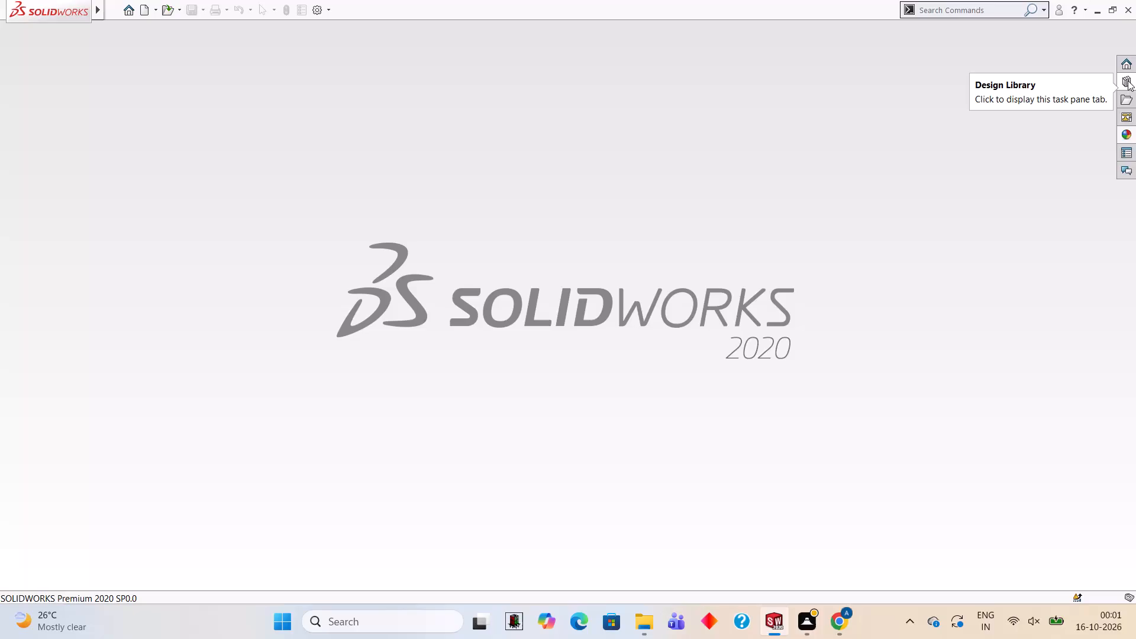
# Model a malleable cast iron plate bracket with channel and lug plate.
# Create a new part document.
pyautogui.click(143, 12)
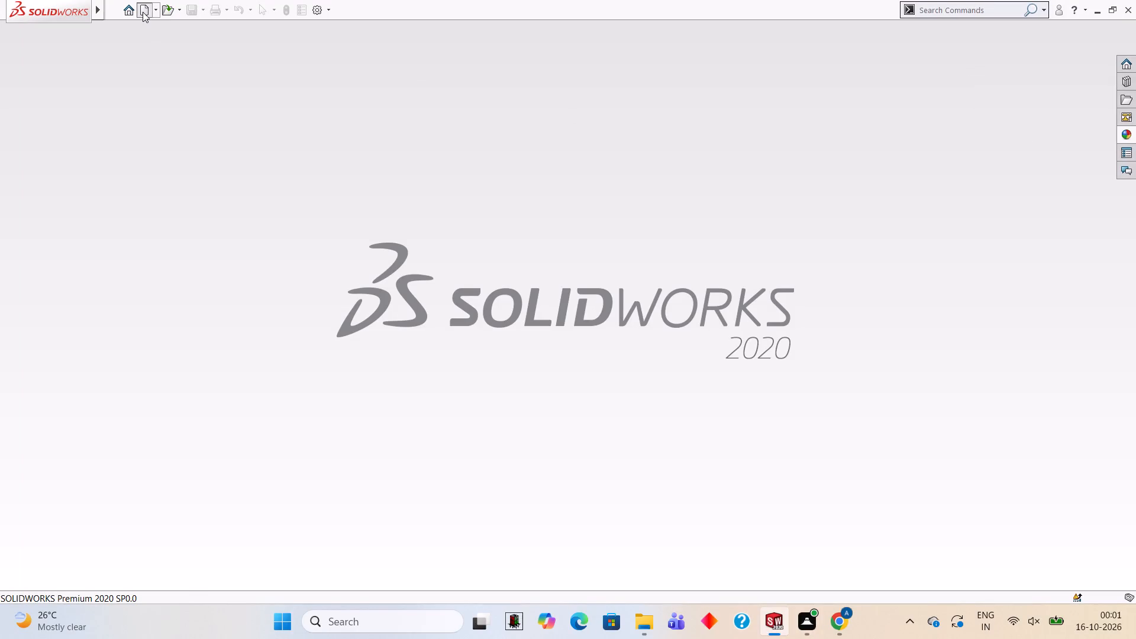
pyautogui.click(493, 463)
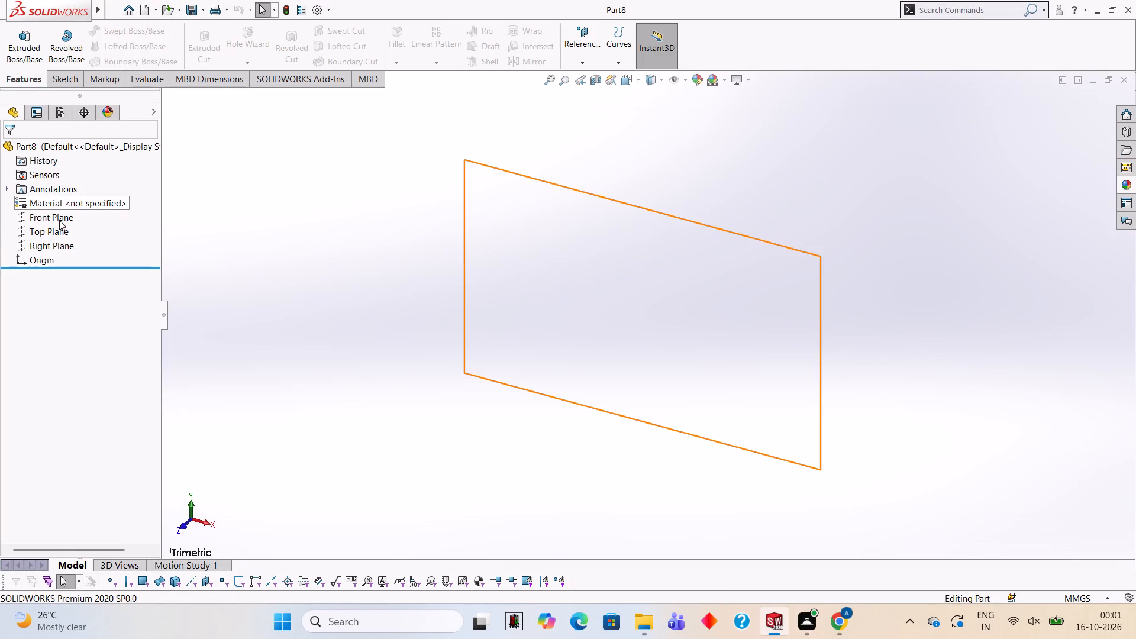
# Start a sketch on the Front Plane.
pyautogui.click(59, 220)
pyautogui.click(72, 204)
pyautogui.click(471, 272)
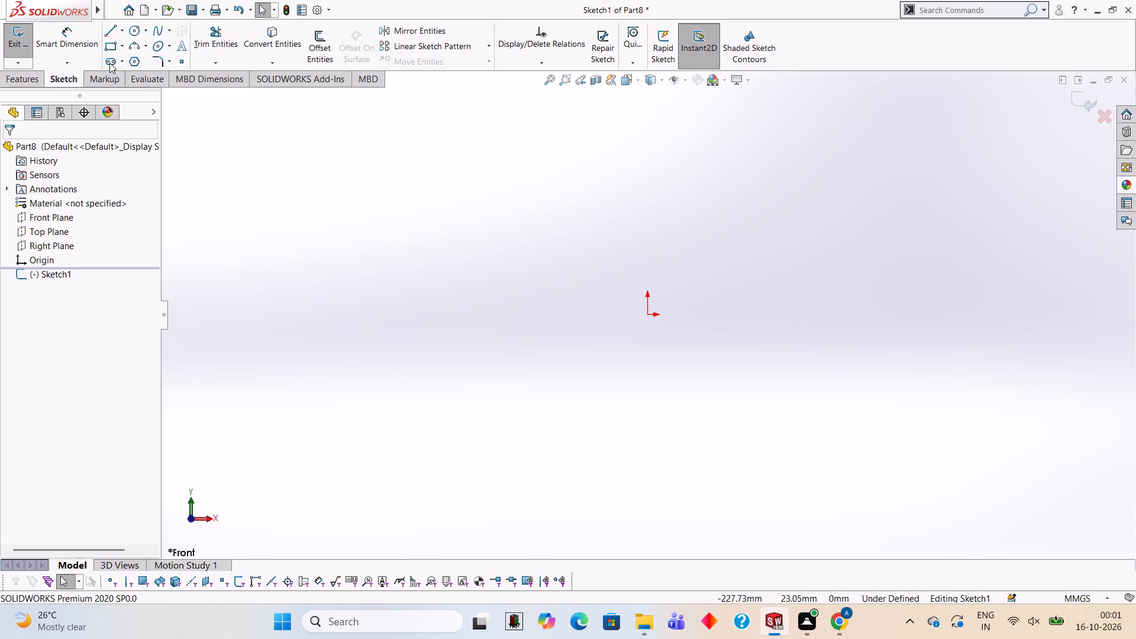
# Sketch a horizontal line 58 mm long from the origin in the positive X direction.
pyautogui.click(110, 27)
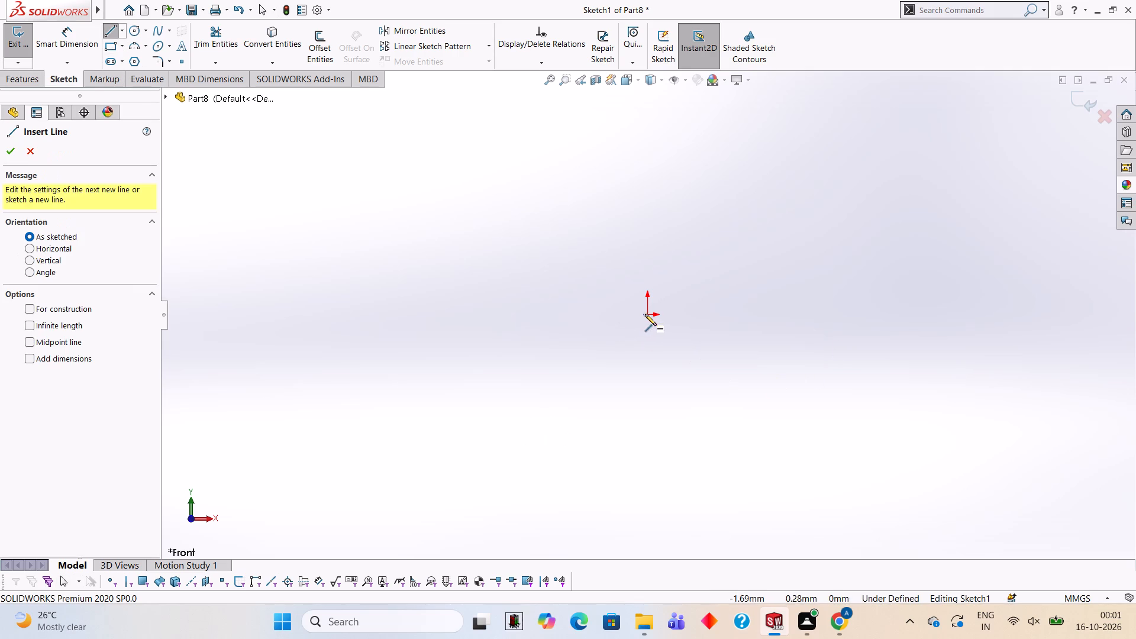
pyautogui.click(646, 314)
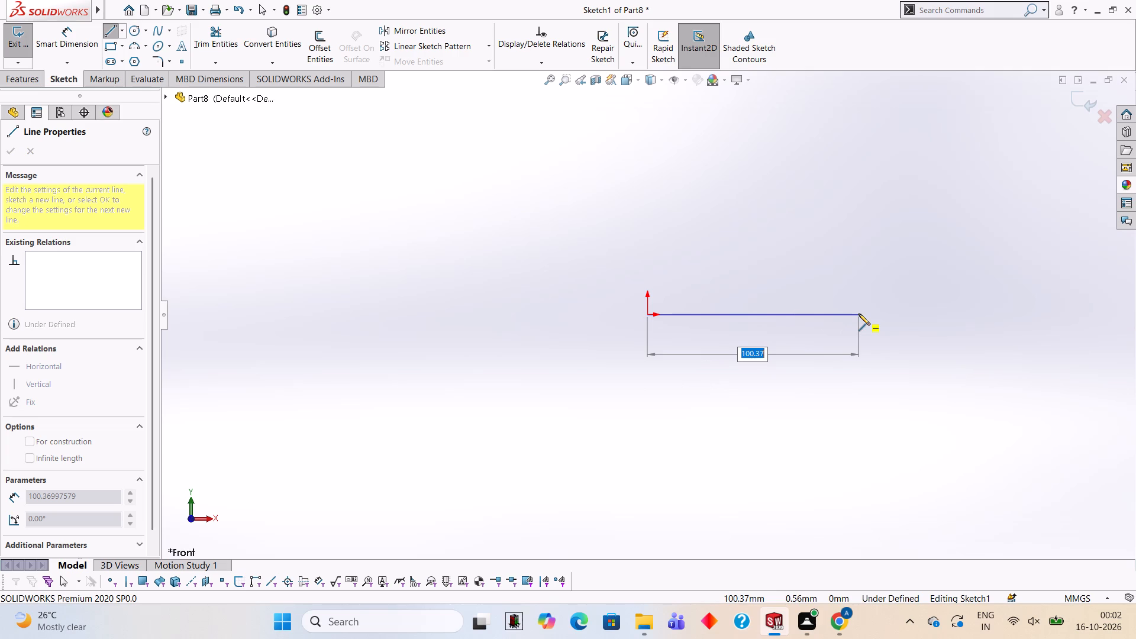
pyautogui.press('Clear')
pyautogui.press('Up')
pyautogui.press('Clear')
pyautogui.press('Right')
pyautogui.press('Right')
pyautogui.press('Right')
pyautogui.press('Right')
pyautogui.press('Right')
pyautogui.press('Right')
pyautogui.press('BackSpace')
pyautogui.press('BackSpace')
pyautogui.press('BackSpace')
pyautogui.press('BackSpace')
pyautogui.press('BackSpace')
pyautogui.press('BackSpace')
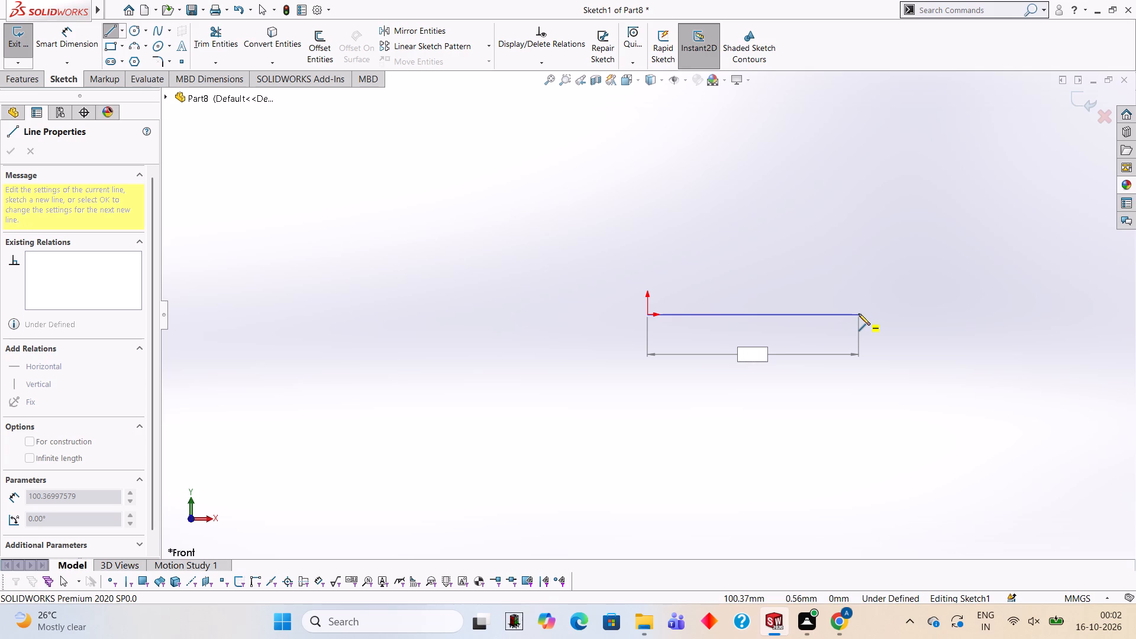
pyautogui.press('Clear')
pyautogui.press('Up')
pyautogui.write('58')
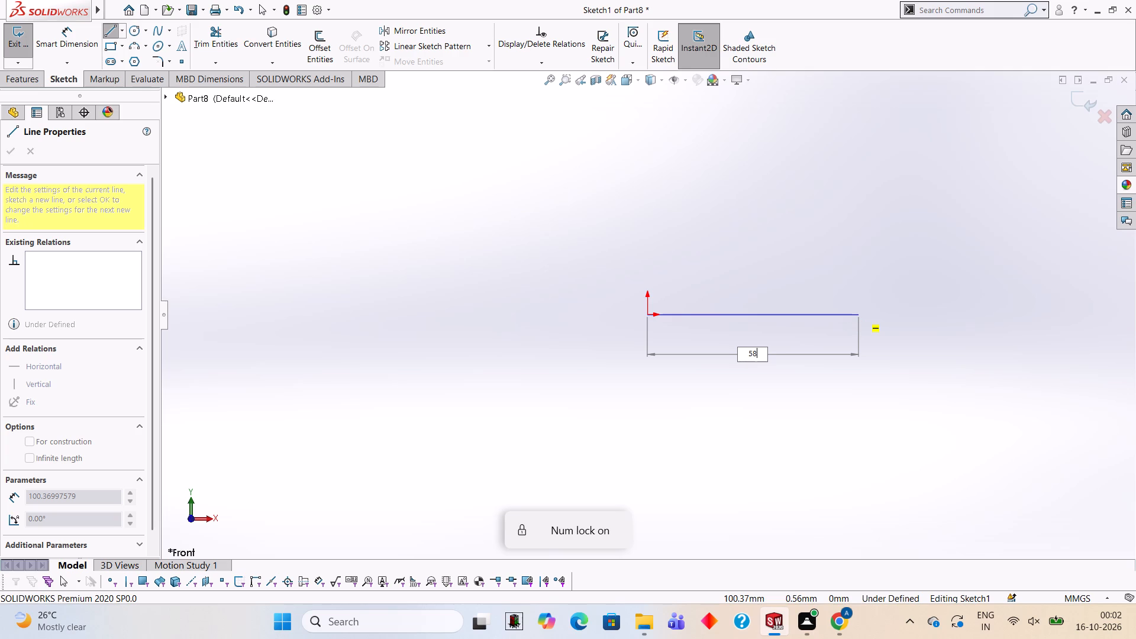
pyautogui.press('Return')
# Continue with a vertical line 56 mm long downward from the far end of the horizontal line, and end the chain.
pyautogui.scroll(-2, 727, 348)
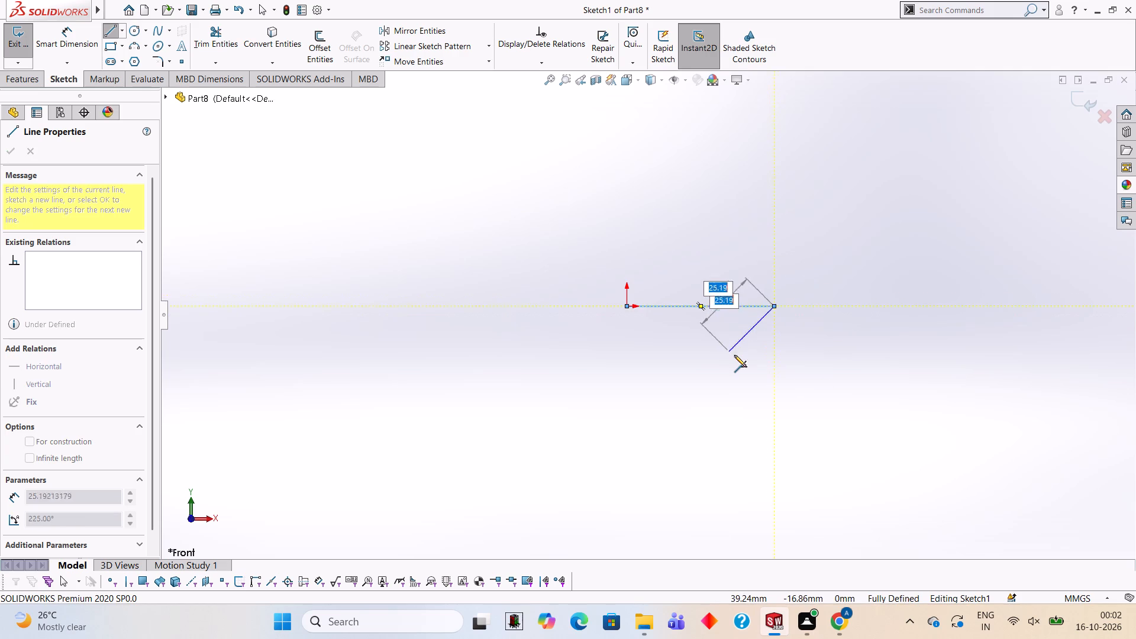
pyautogui.scroll(-1, 735, 335)
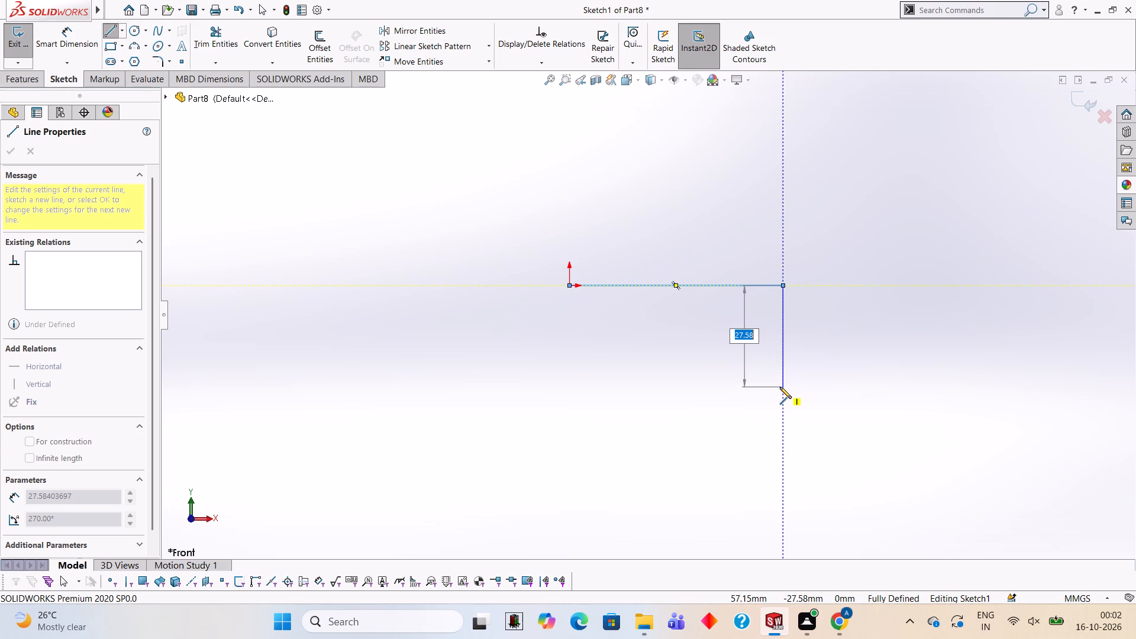
pyautogui.write('56')
pyautogui.press('Return')
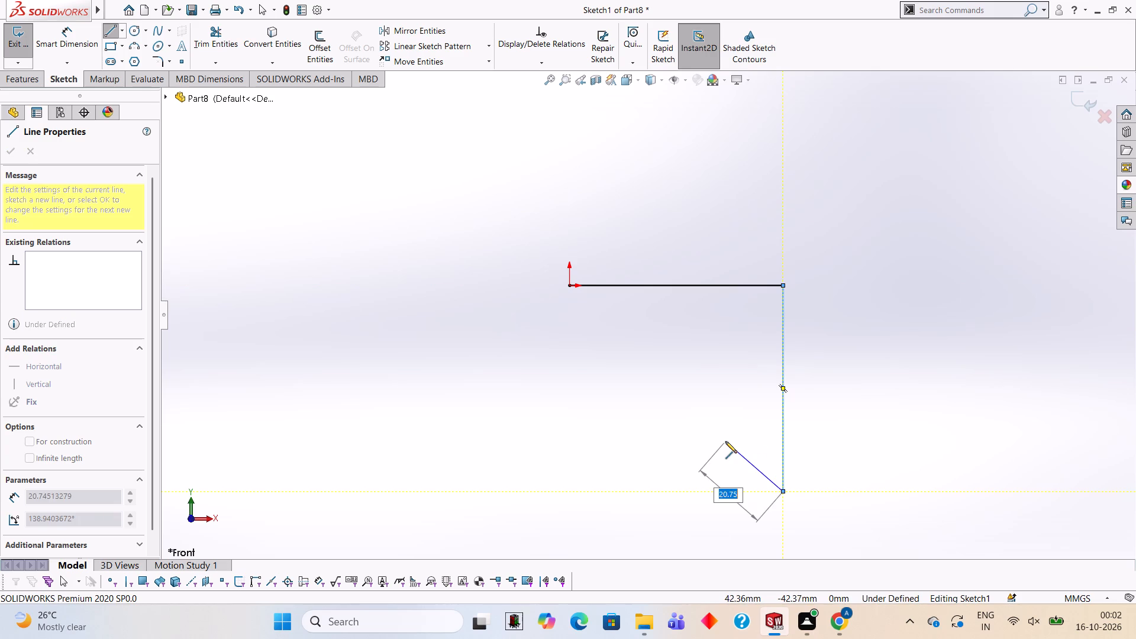
pyautogui.press('Escape')
pyautogui.press('Escape')
pyautogui.scroll(2, 782, 359)
pyautogui.scroll(-2, 780, 365)
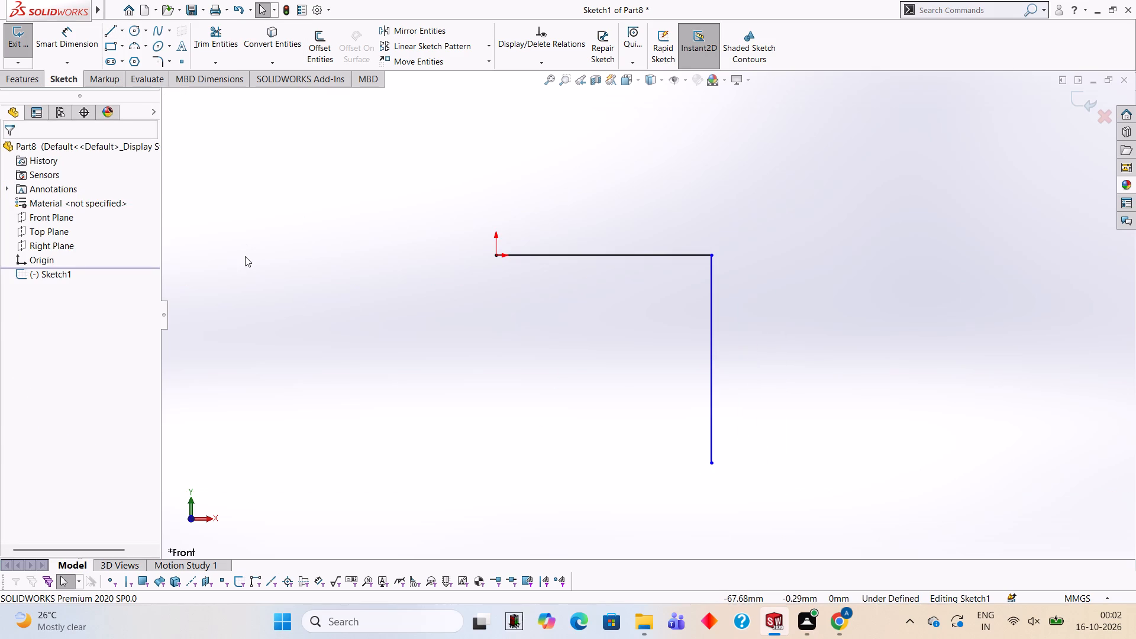
# Sketch a second vertical line 56 mm long downward from the origin.
pyautogui.click(106, 35)
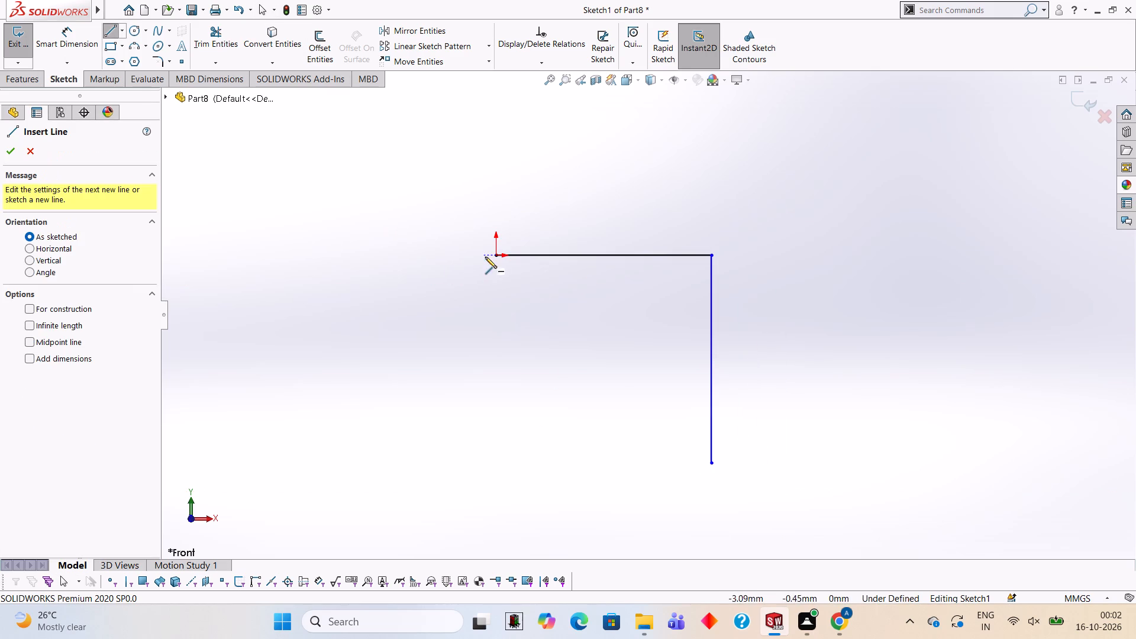
pyautogui.click(495, 254)
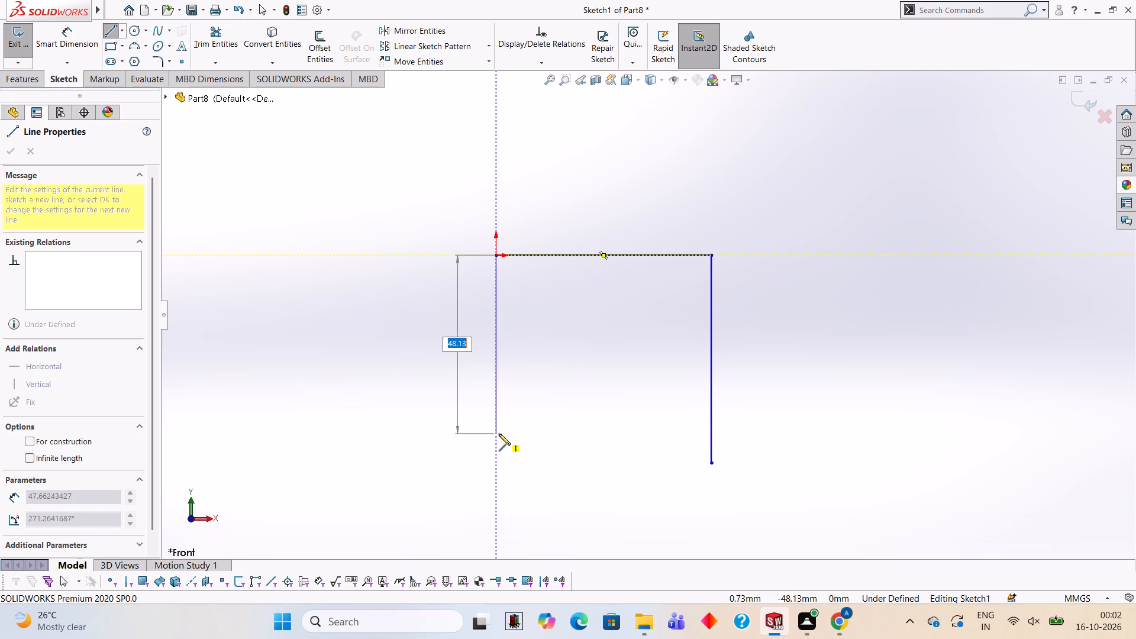
pyautogui.write('56')
pyautogui.press('Return')
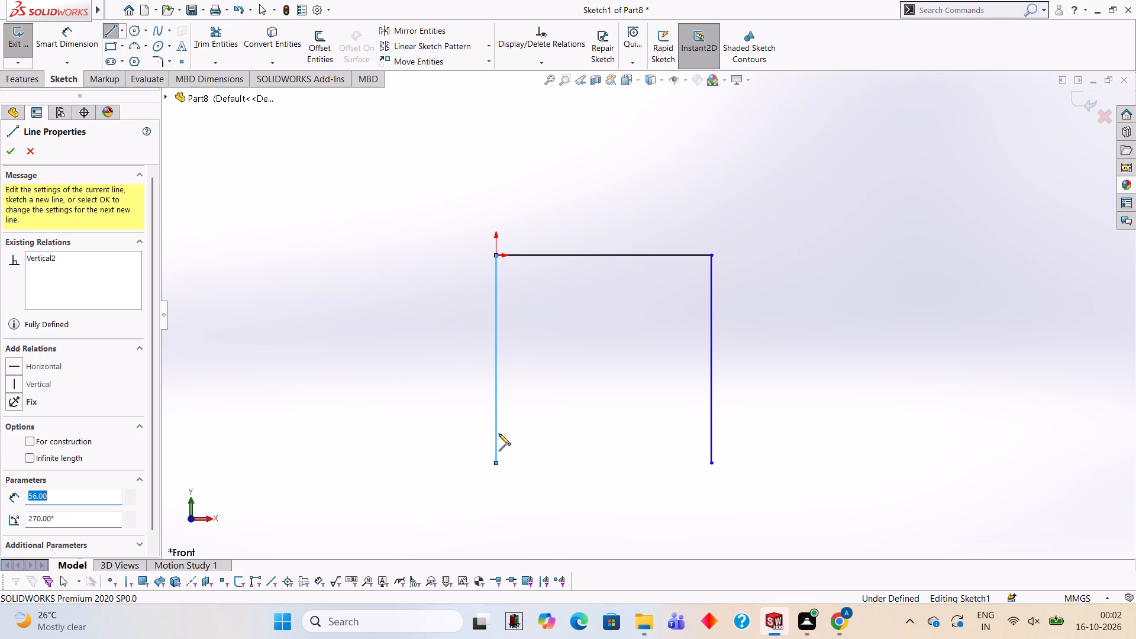
pyautogui.press('Escape')
pyautogui.press('Escape')
pyautogui.press('Escape')
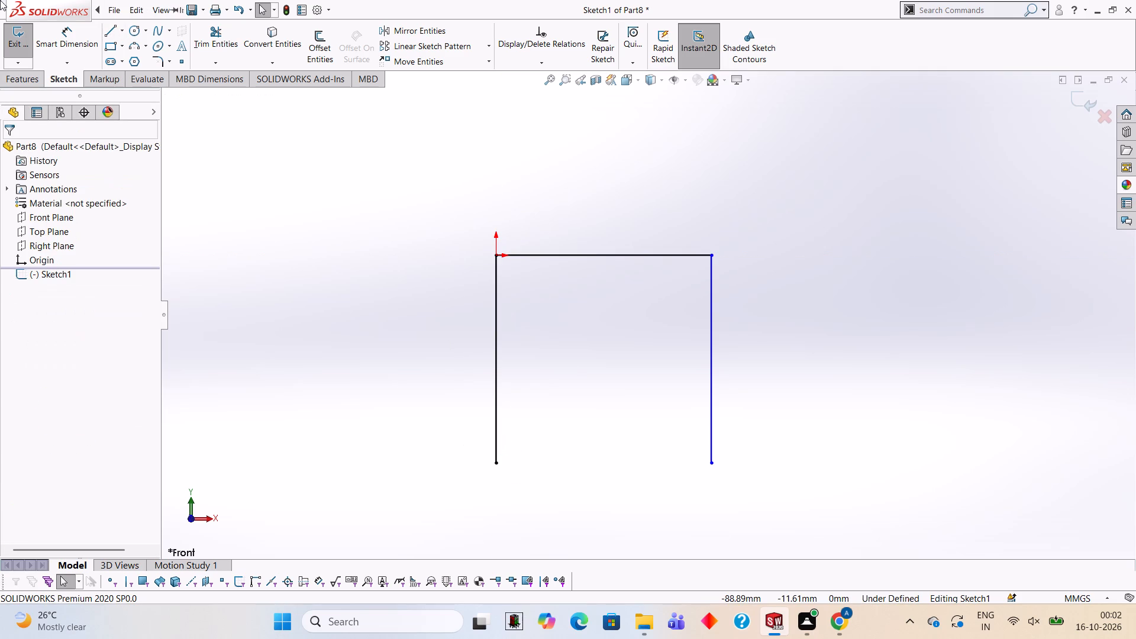
# Close the rectangle with a horizontal line joining the lower ends of the two vertical lines.
pyautogui.click(111, 32)
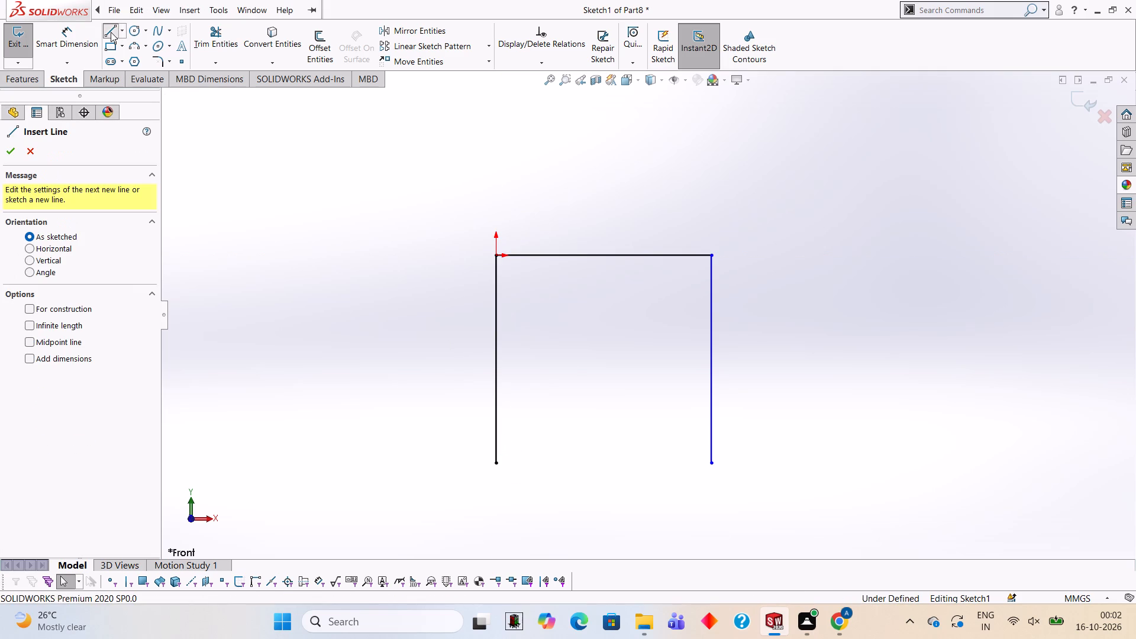
pyautogui.click(496, 466)
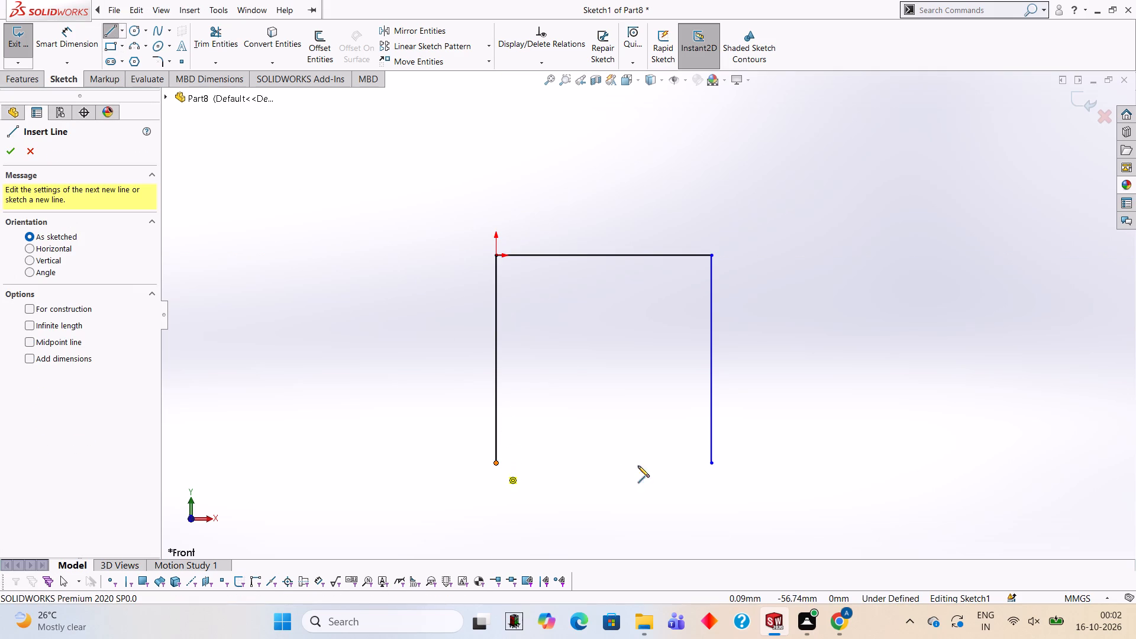
pyautogui.click(711, 461)
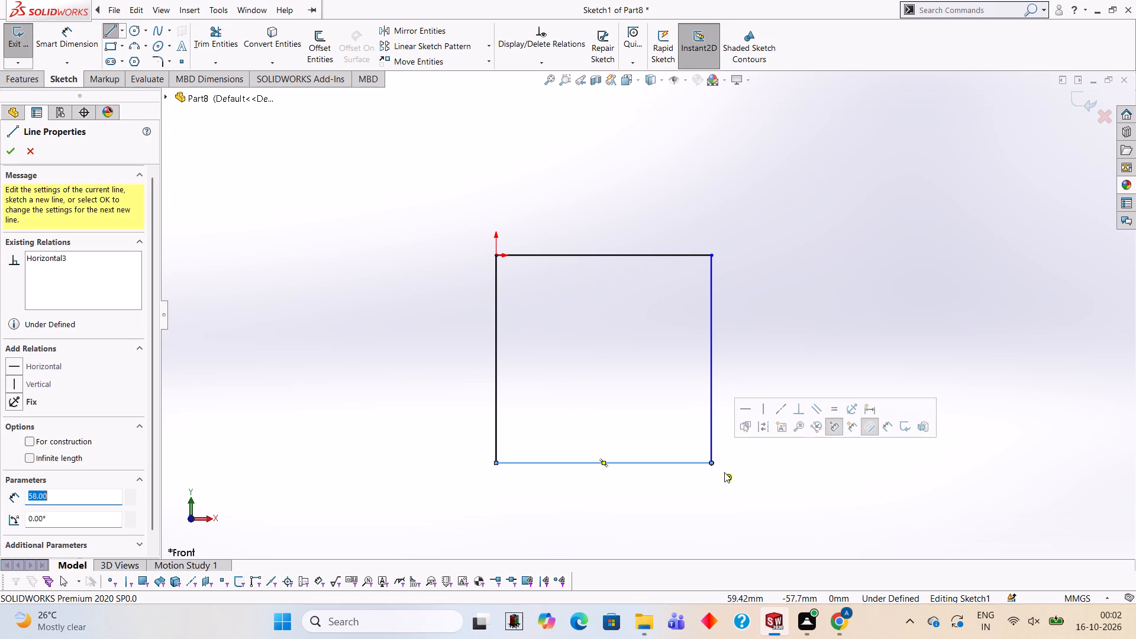
pyautogui.press('Escape')
pyautogui.press('Escape')
pyautogui.press('Escape')
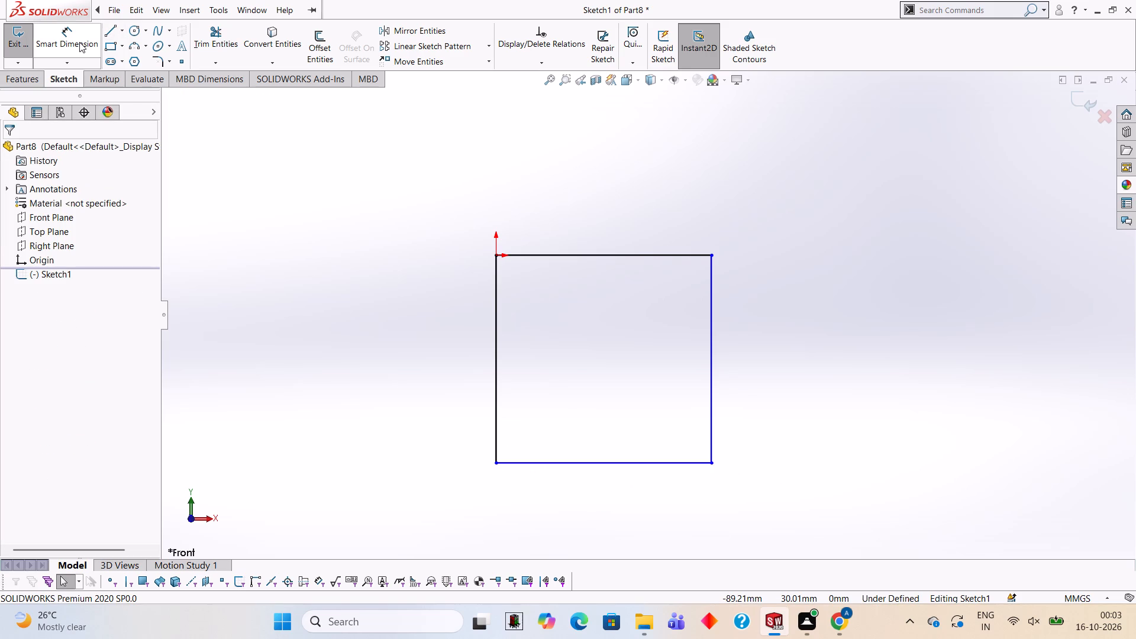
# Dimension the rectangle's right vertical side and its top edge with Smart Dimension, keeping their drawn lengths.
pyautogui.click(79, 42)
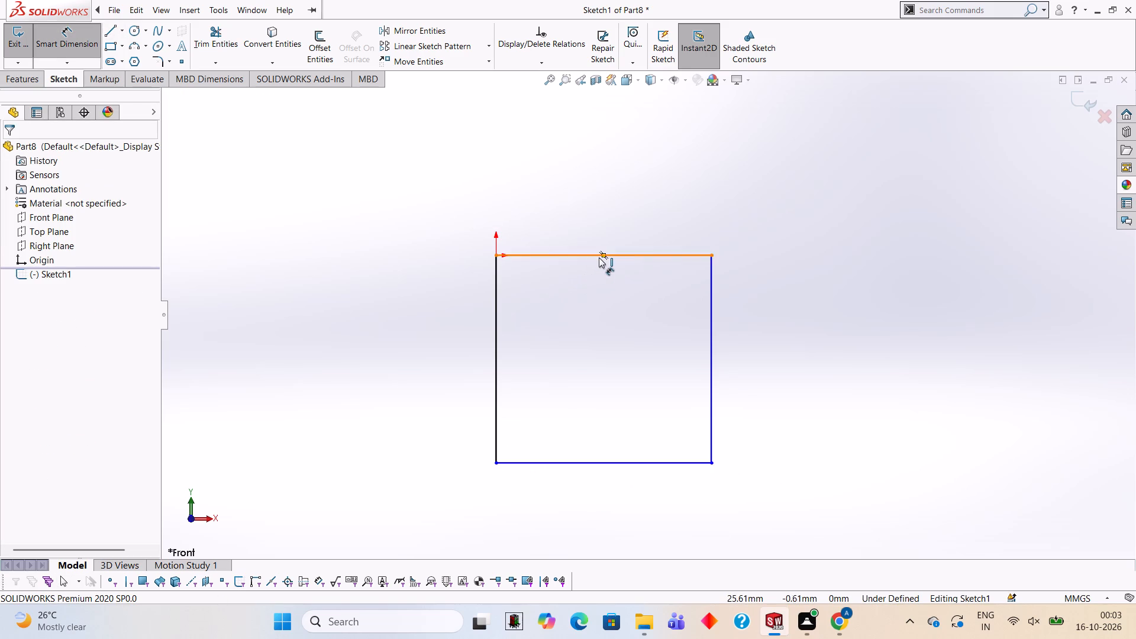
pyautogui.click(711, 310)
pyautogui.click(854, 312)
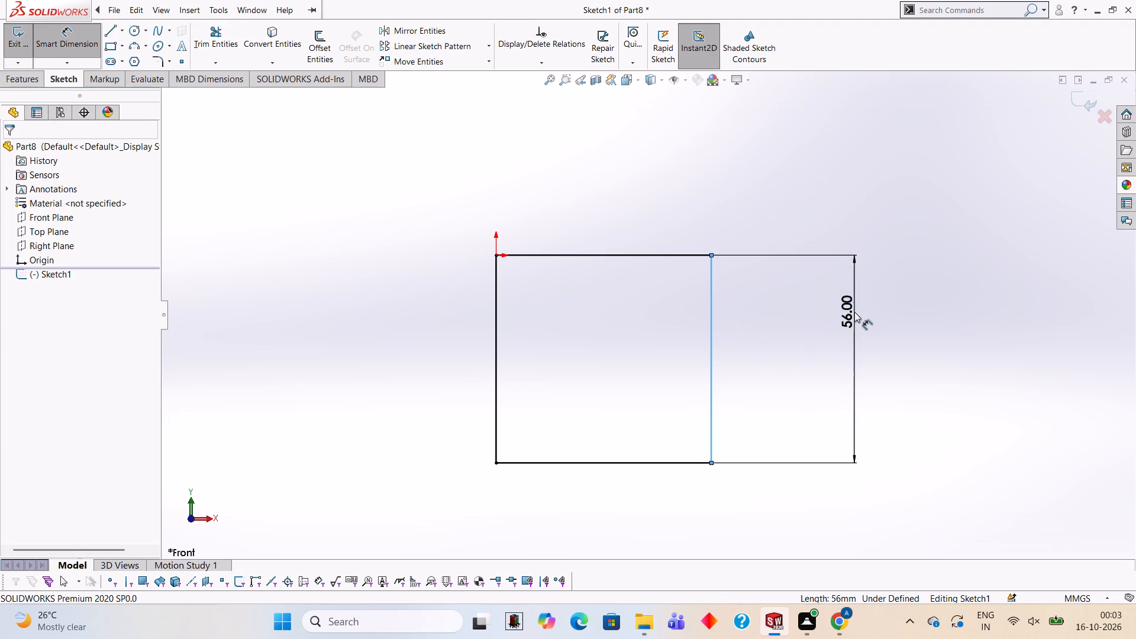
pyautogui.click(801, 294)
pyautogui.click(985, 330)
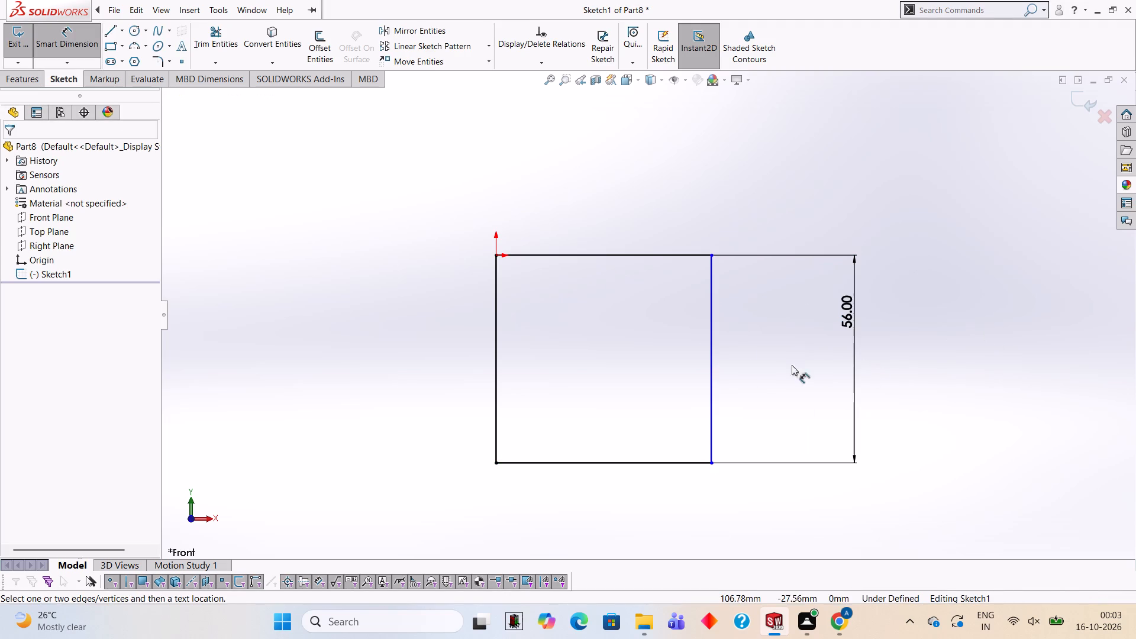
pyautogui.click(636, 254)
pyautogui.click(630, 176)
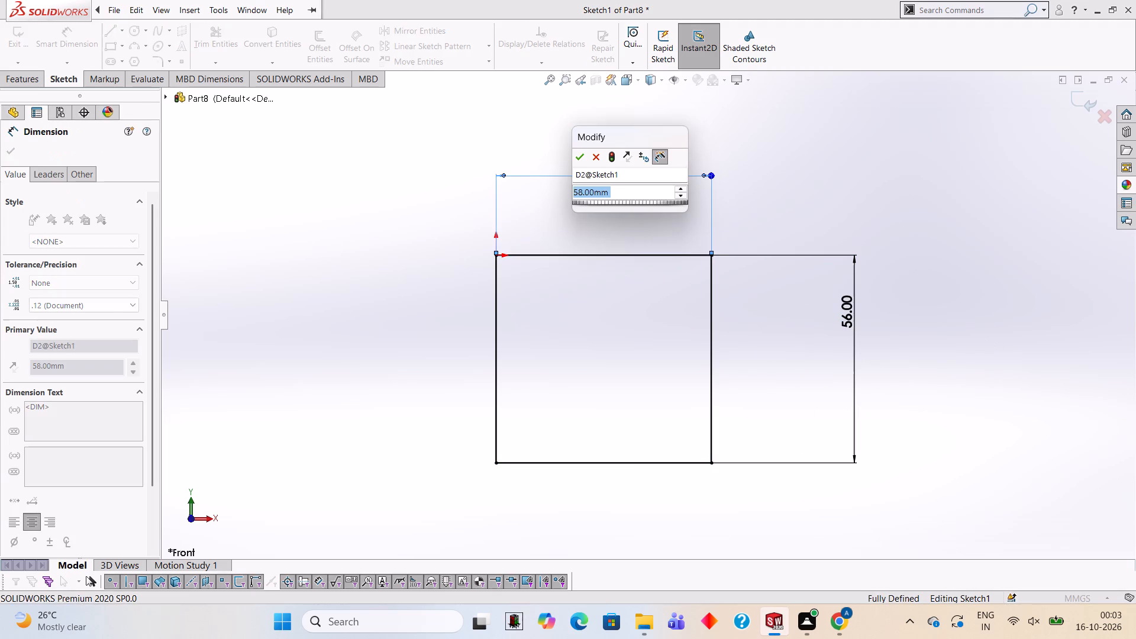
pyautogui.click(580, 154)
pyautogui.click(791, 176)
# Extrude the rectangle as a blind boss 6 mm deep from the sketch plane.
pyautogui.scroll(1, 715, 264)
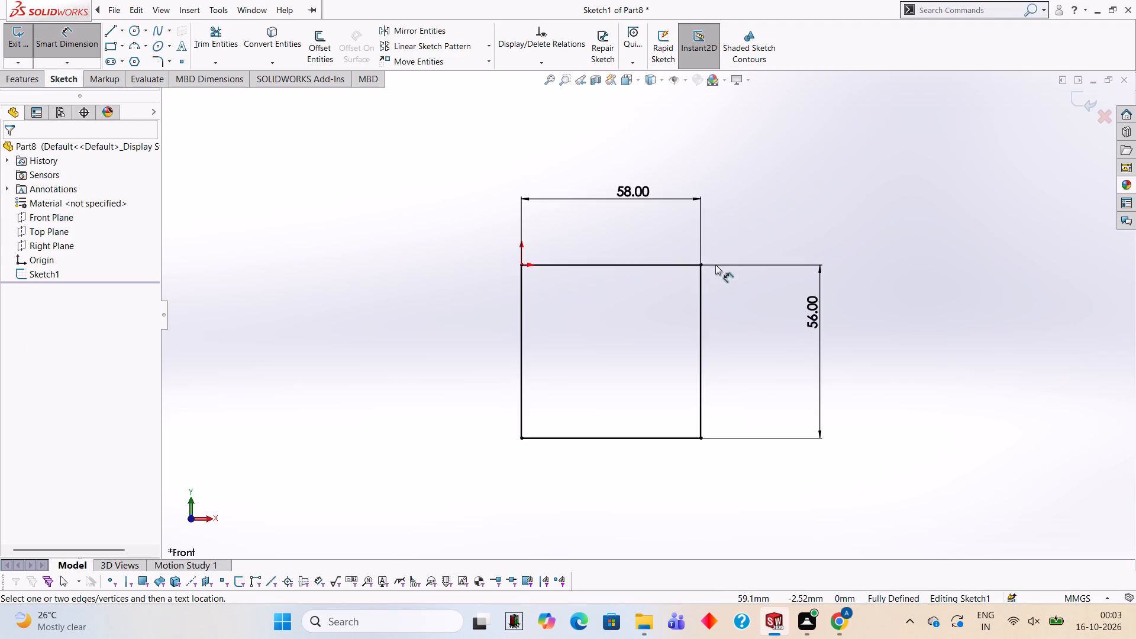
pyautogui.scroll(1, 659, 328)
pyautogui.scroll(-1, 659, 328)
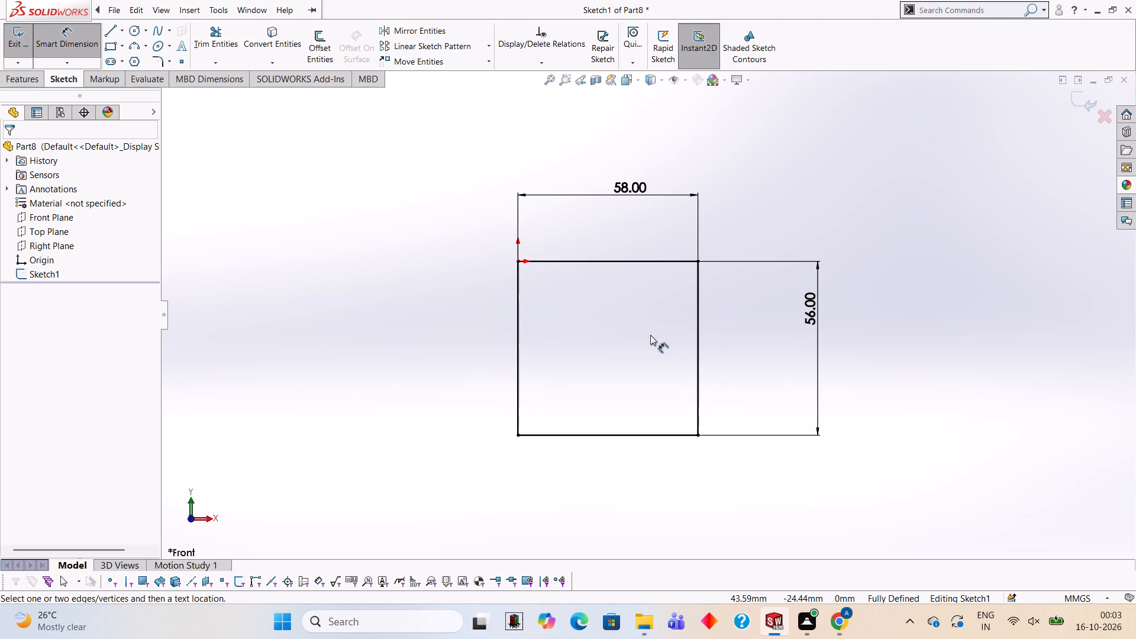
pyautogui.click(25, 87)
pyautogui.click(27, 56)
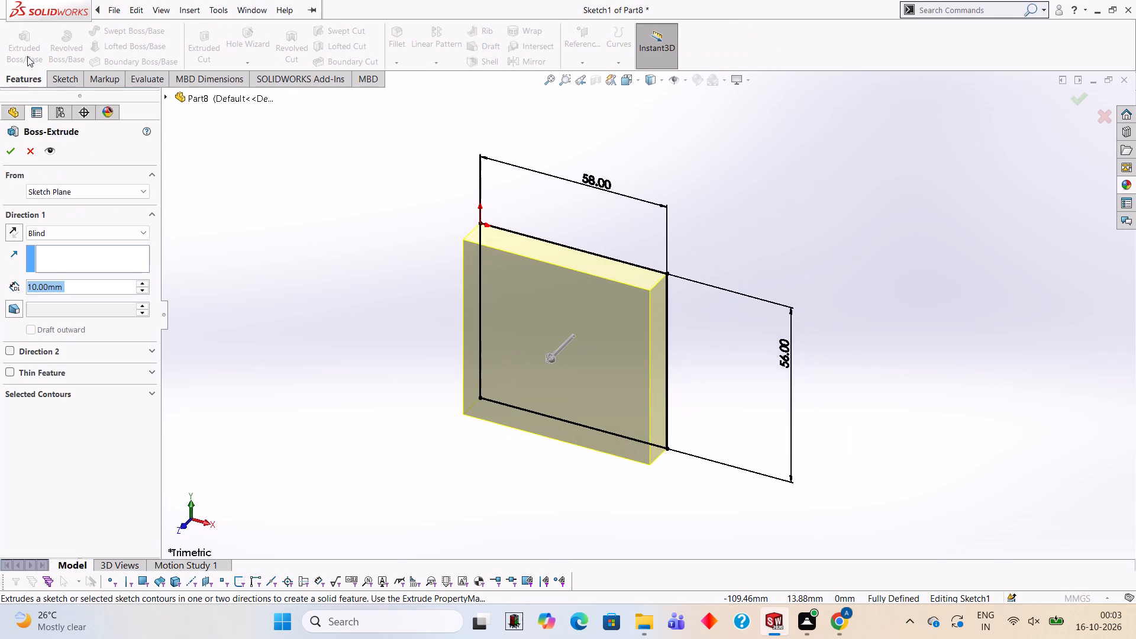
pyautogui.press('6')
pyautogui.press('Return')
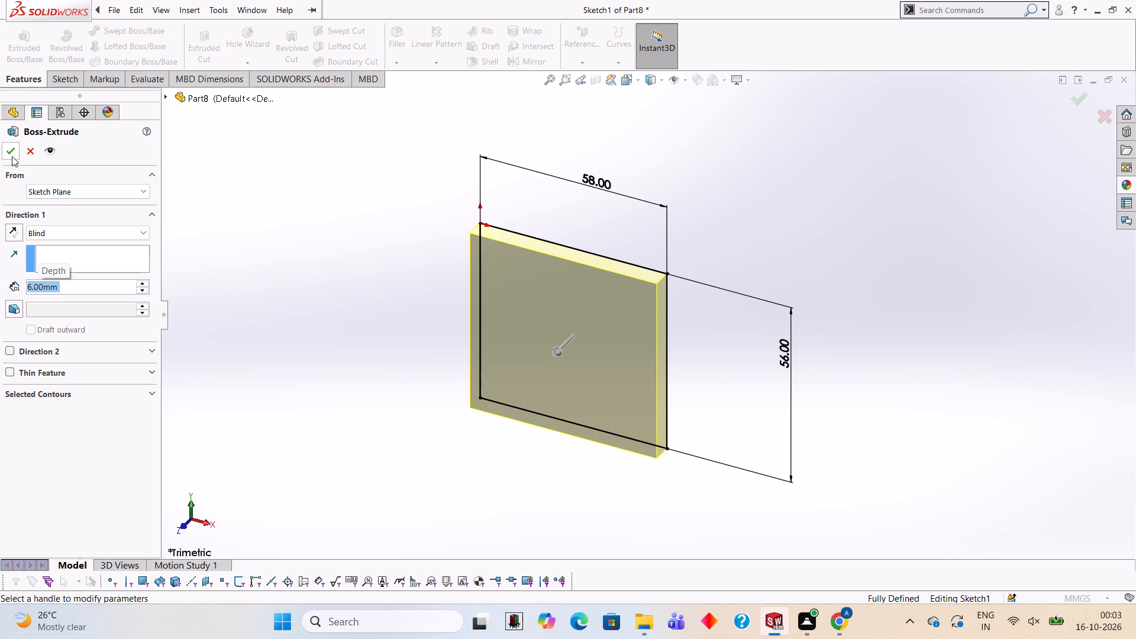
pyautogui.click(8, 153)
pyautogui.click(244, 254)
# Start a new sketch on the plate's narrow vertical side face next to the origin.
pyautogui.moveTo(360, 315); pyautogui.dragTo(423, 315, button='middle')
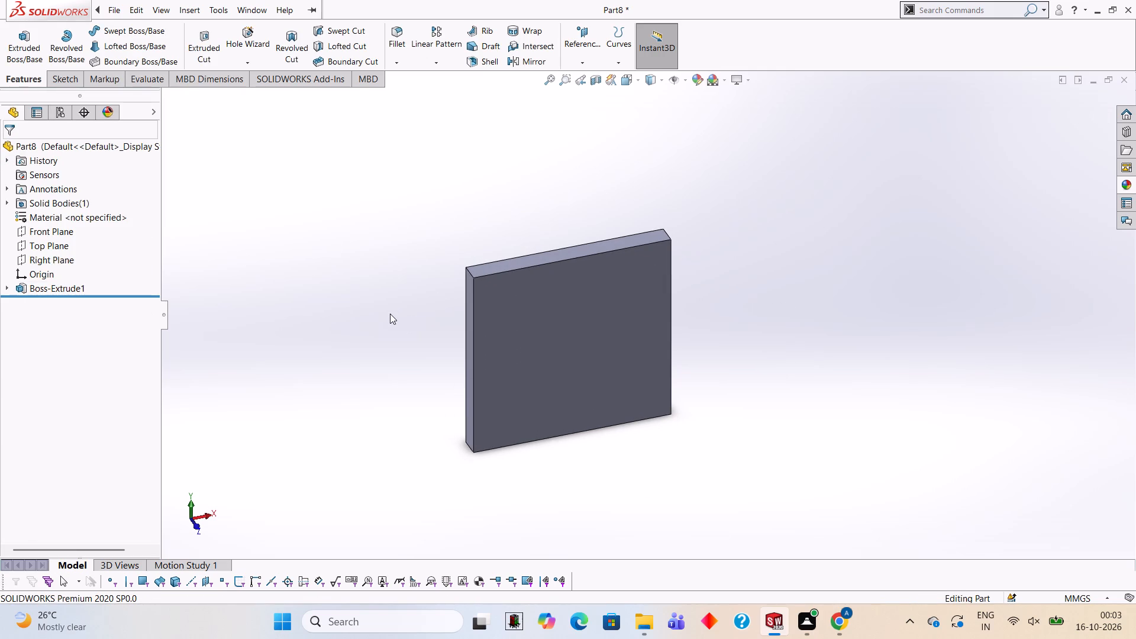
pyautogui.moveTo(473, 259); pyautogui.dragTo(538, 239, button='middle')
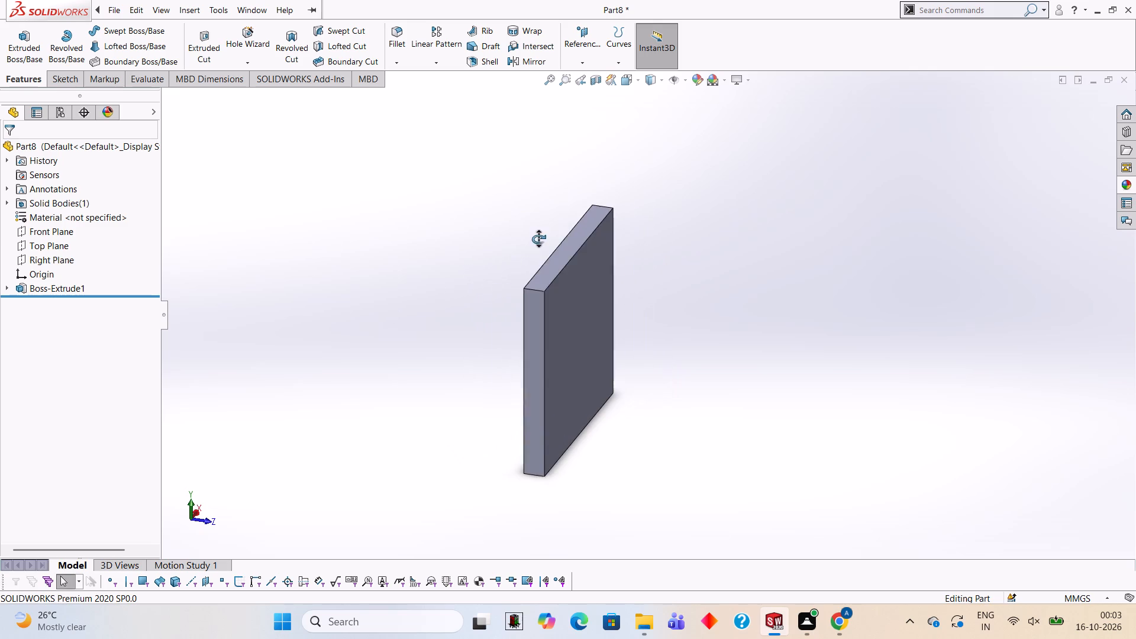
pyautogui.moveTo(538, 239); pyautogui.dragTo(538, 238, button='middle')
pyautogui.click(533, 311)
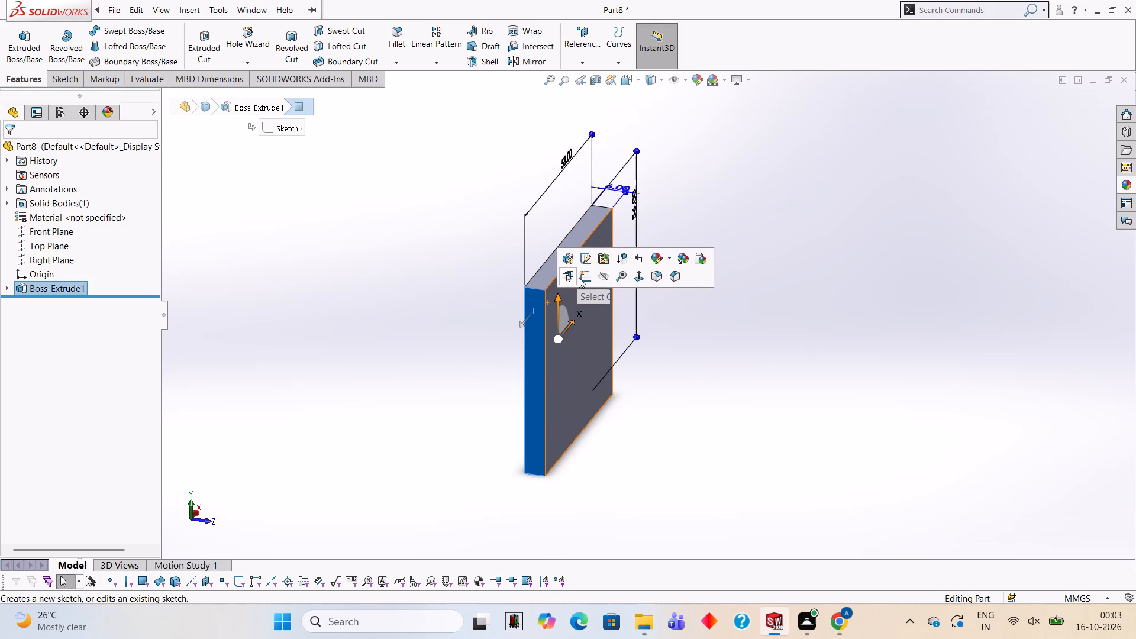
pyautogui.click(579, 277)
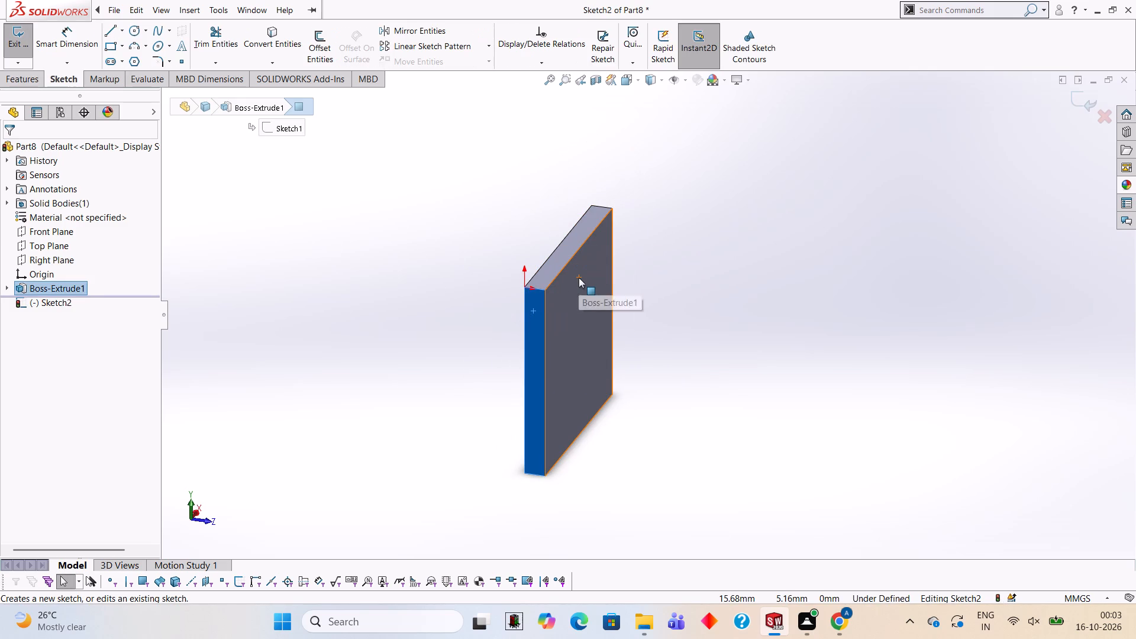
# Draw a 19 mm horizontal line from the origin at the face's upper corner, extending outward away from the plate.
pyautogui.hotkey('ctrl', '8')
pyautogui.scroll(3, 599, 255)
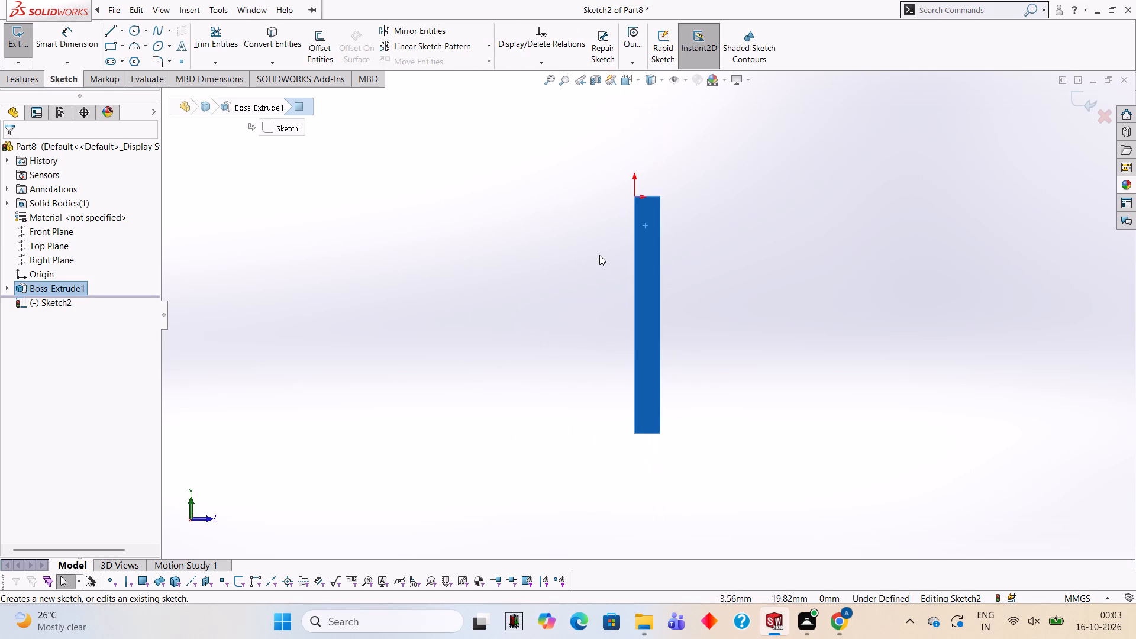
pyautogui.scroll(2, 672, 233)
pyautogui.scroll(-2, 672, 238)
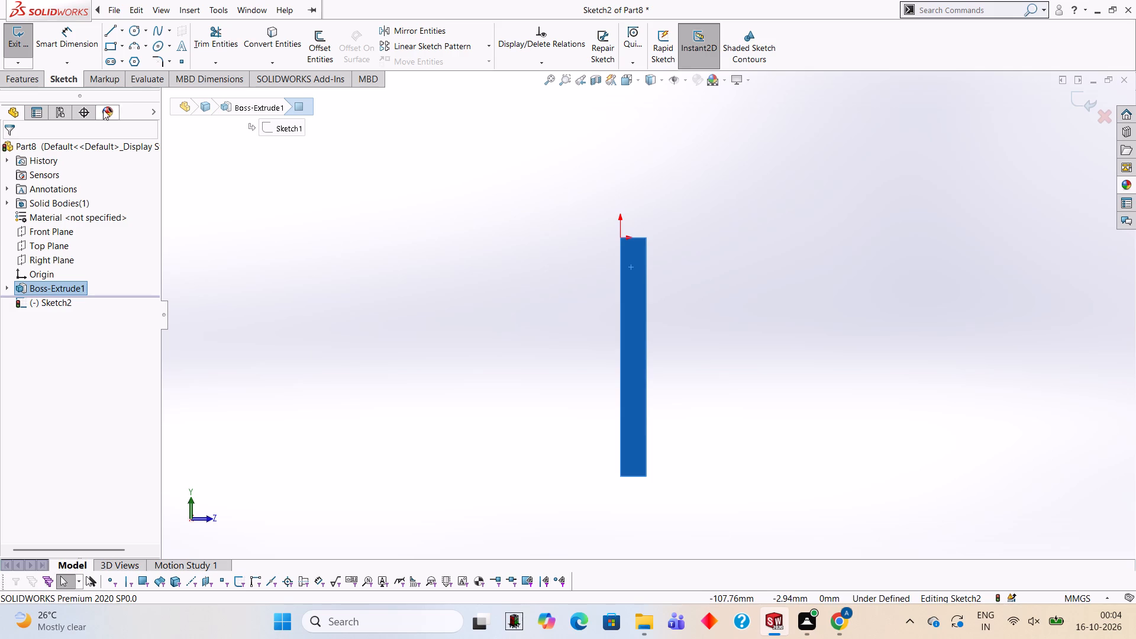
pyautogui.click(114, 32)
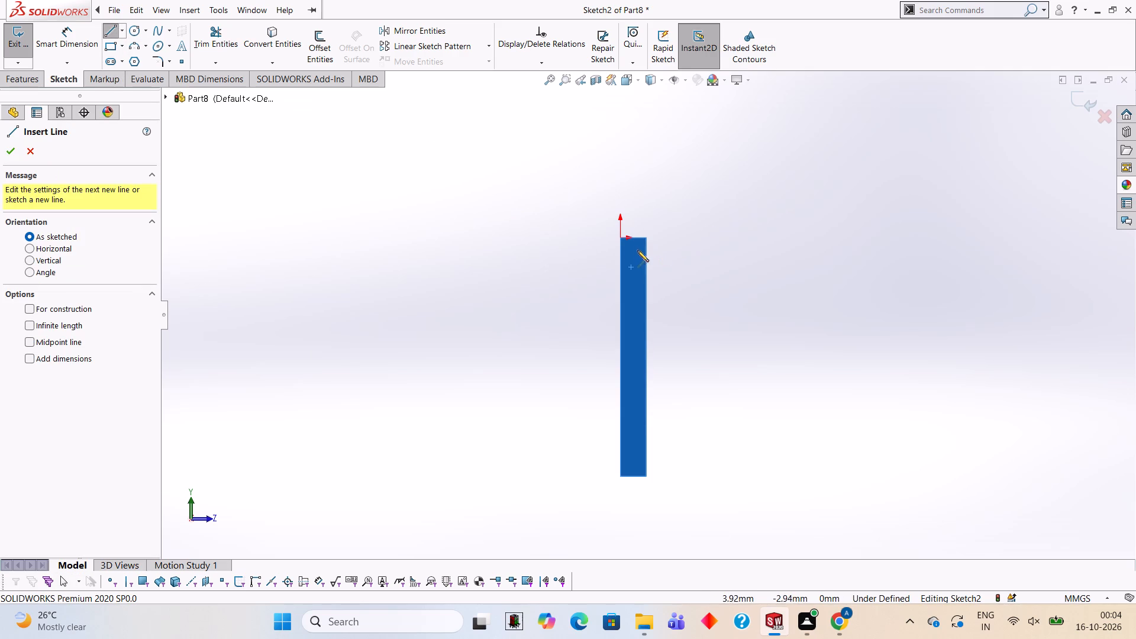
pyautogui.click(621, 237)
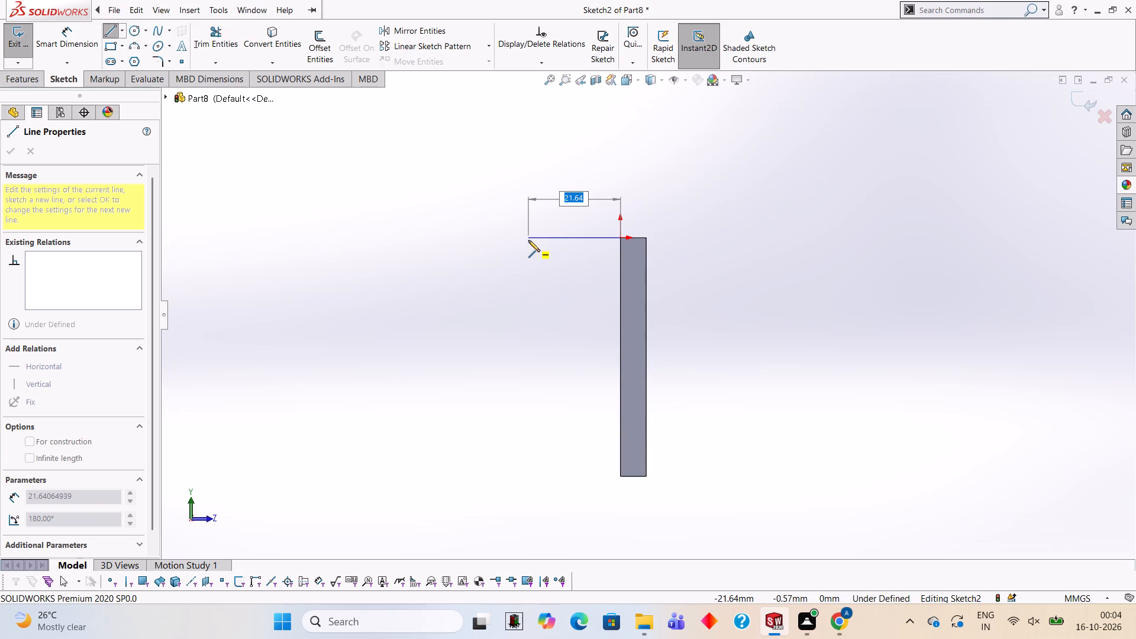
pyautogui.write('19')
pyautogui.press('Return')
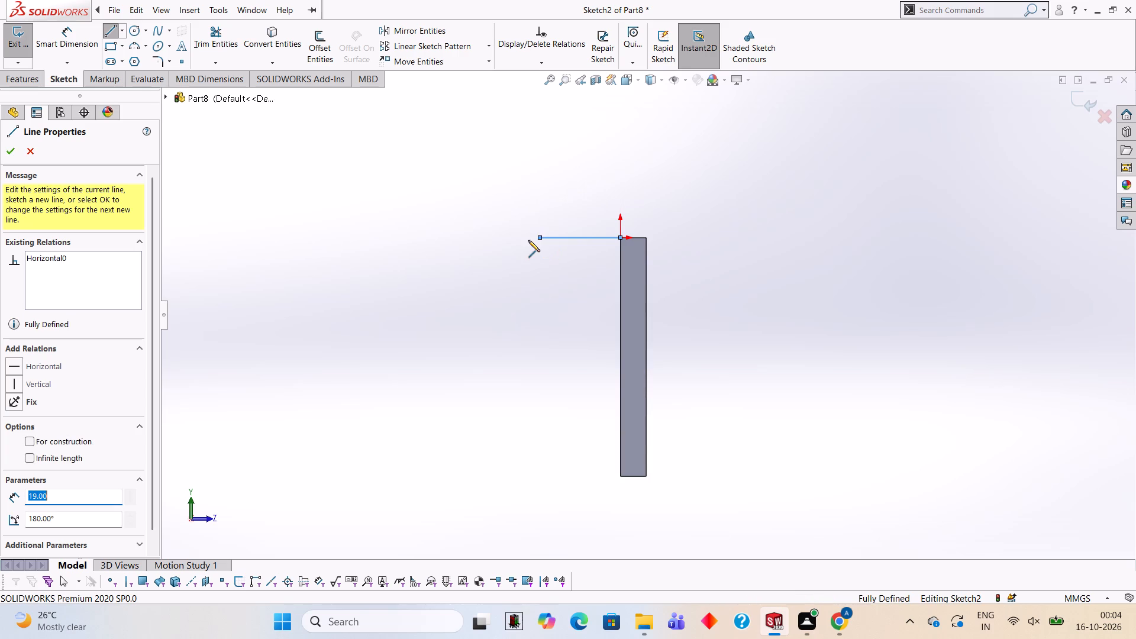
pyautogui.press('Escape')
pyautogui.press('Escape')
pyautogui.press('Escape')
pyautogui.press('Escape')
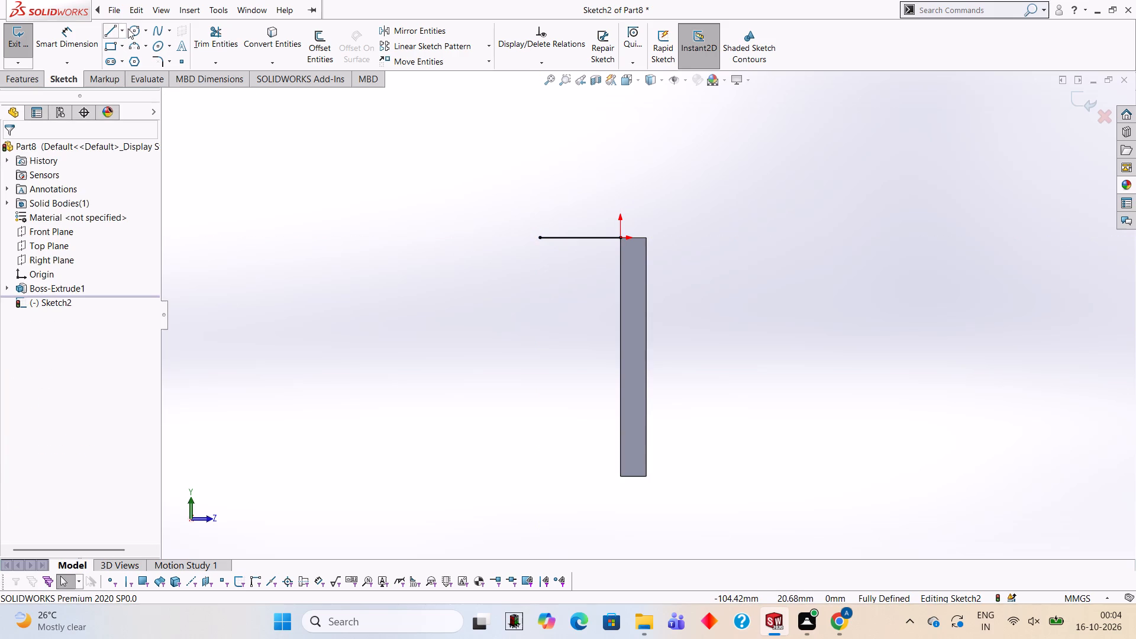
# Draw a 19 mm diameter circle centred on the free end of the horizontal line.
pyautogui.click(131, 27)
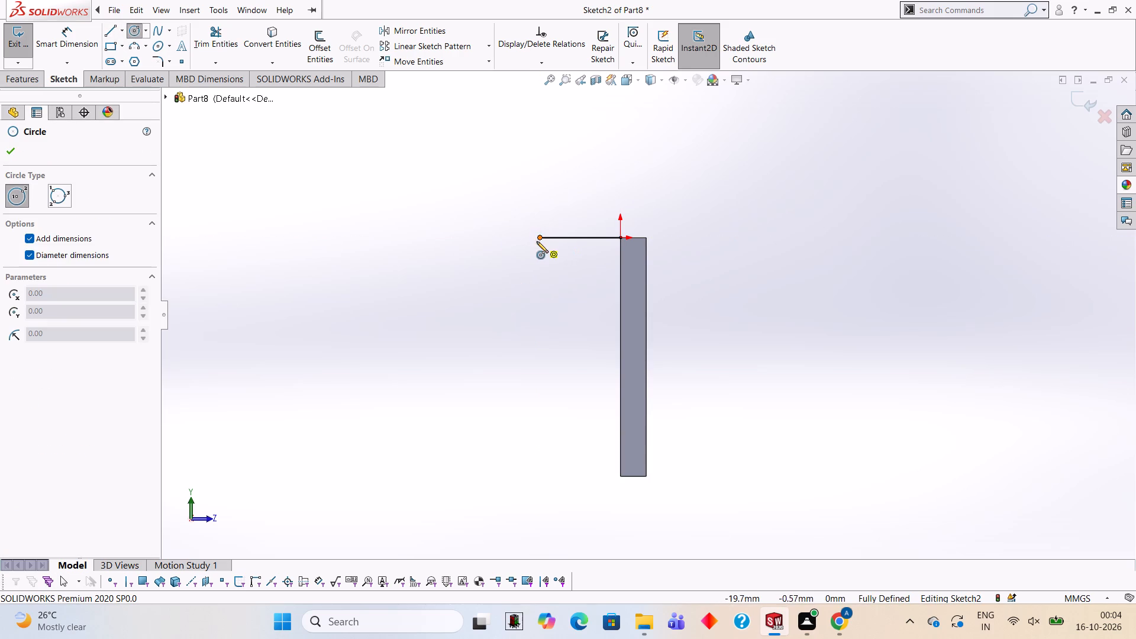
pyautogui.click(538, 237)
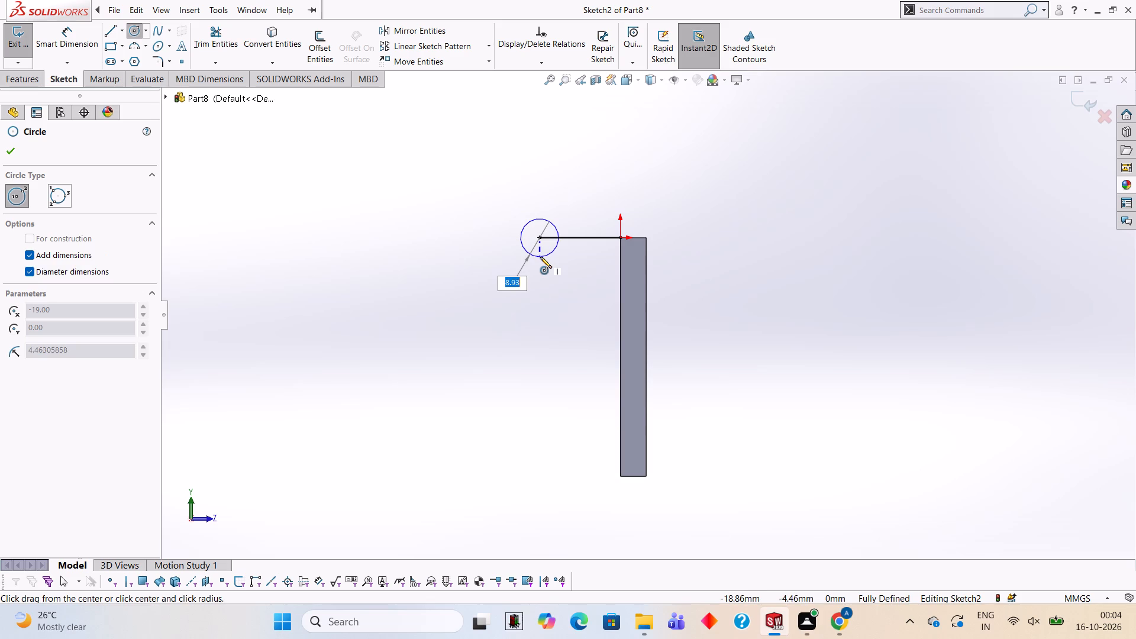
pyautogui.write('19')
pyautogui.press('Return')
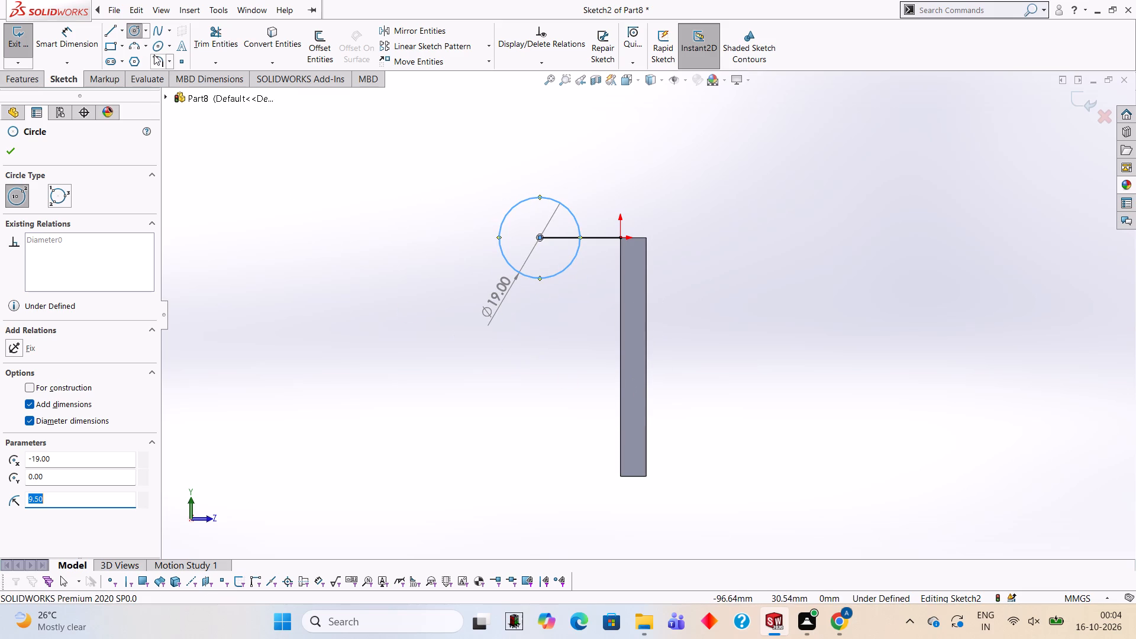
# Draw a 14 mm radius three-point arc from the underside of the circle to the plate's near vertical edge, bulging upward.
pyautogui.click(128, 44)
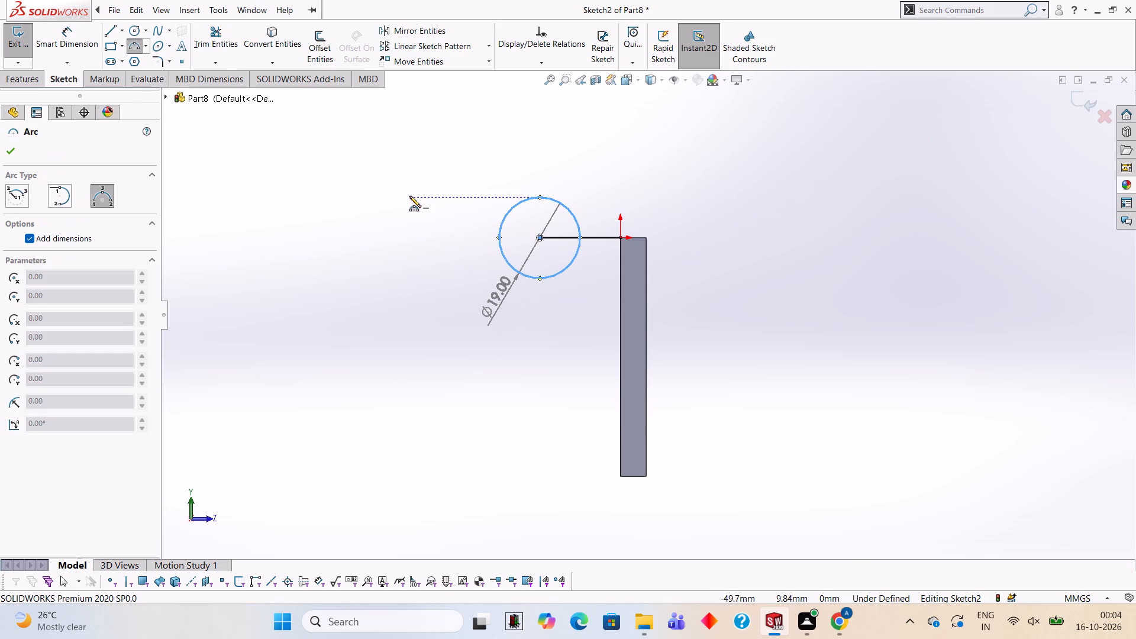
pyautogui.click(549, 278)
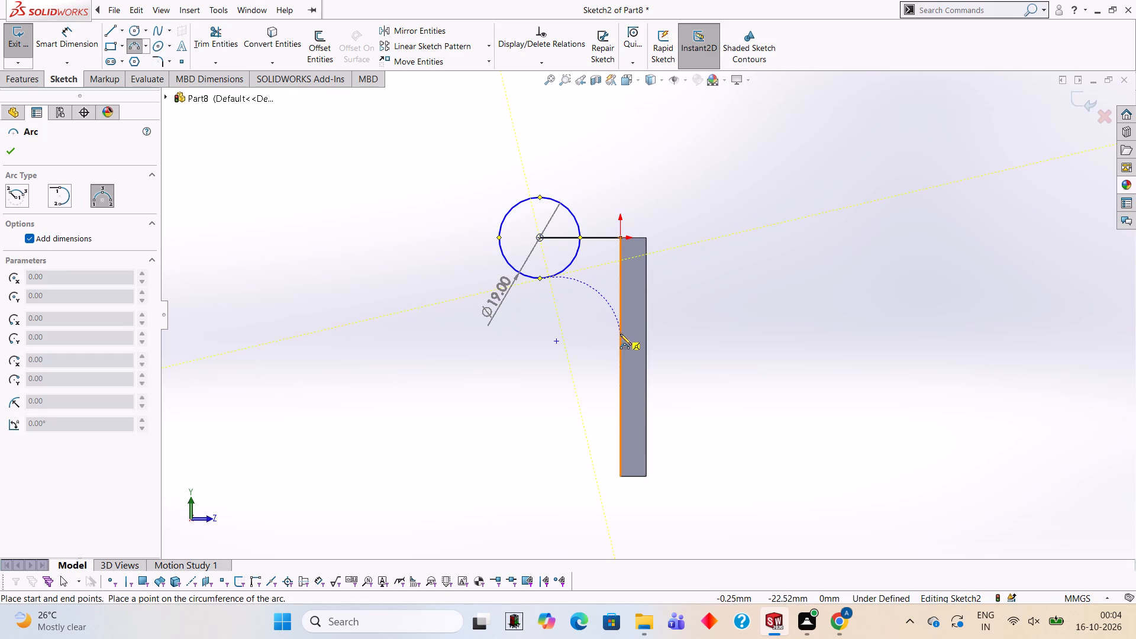
pyautogui.click(620, 334)
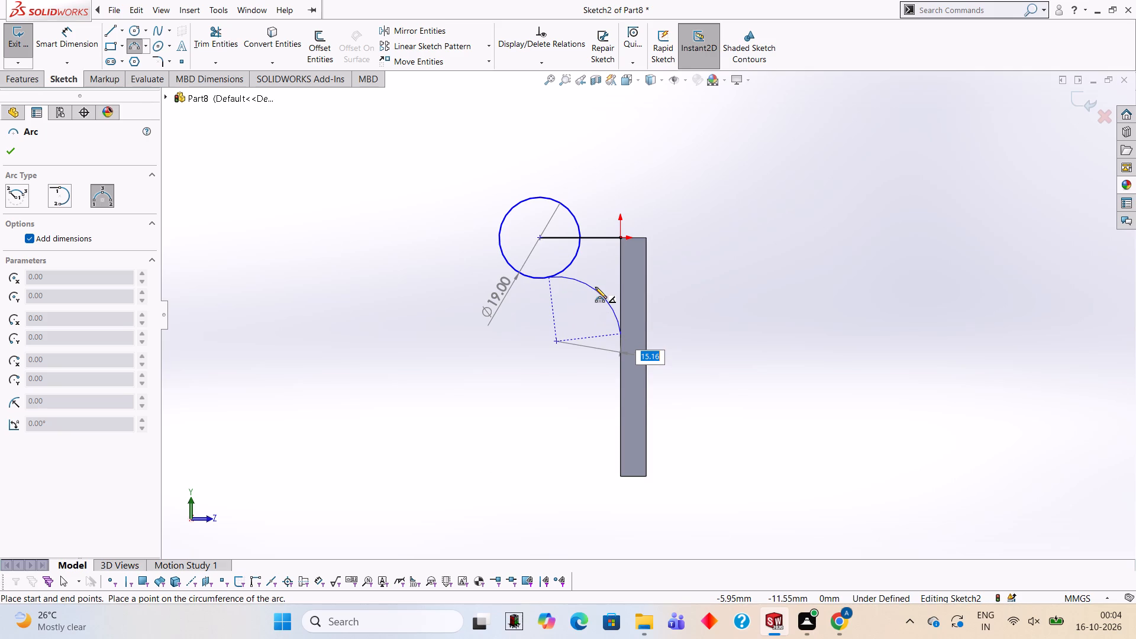
pyautogui.write('14')
pyautogui.press('Return')
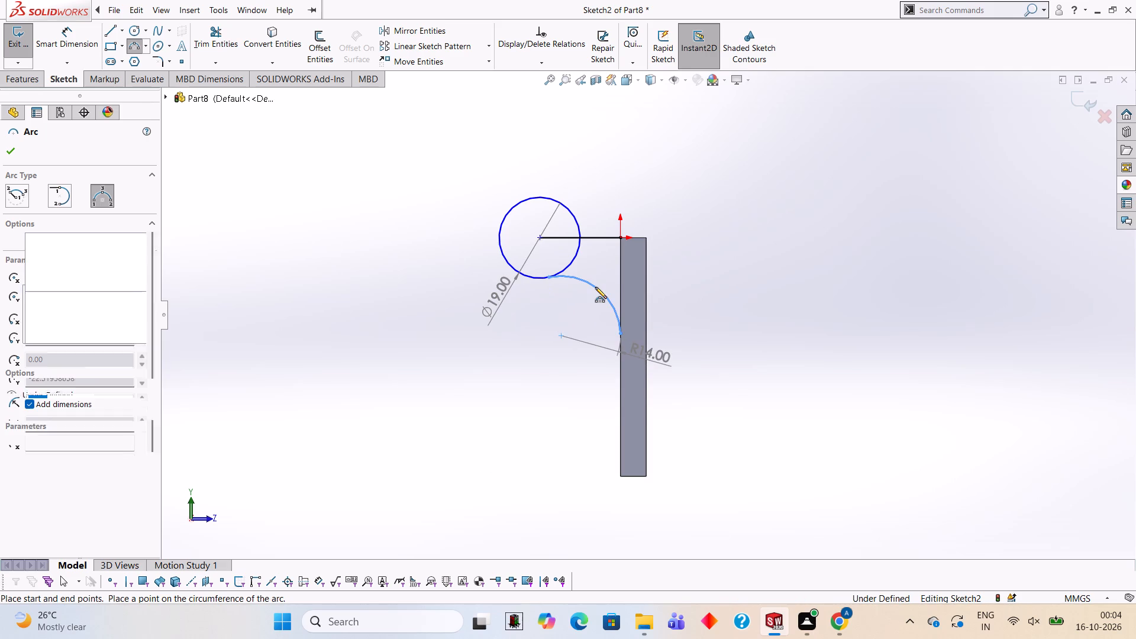
pyautogui.press('Escape')
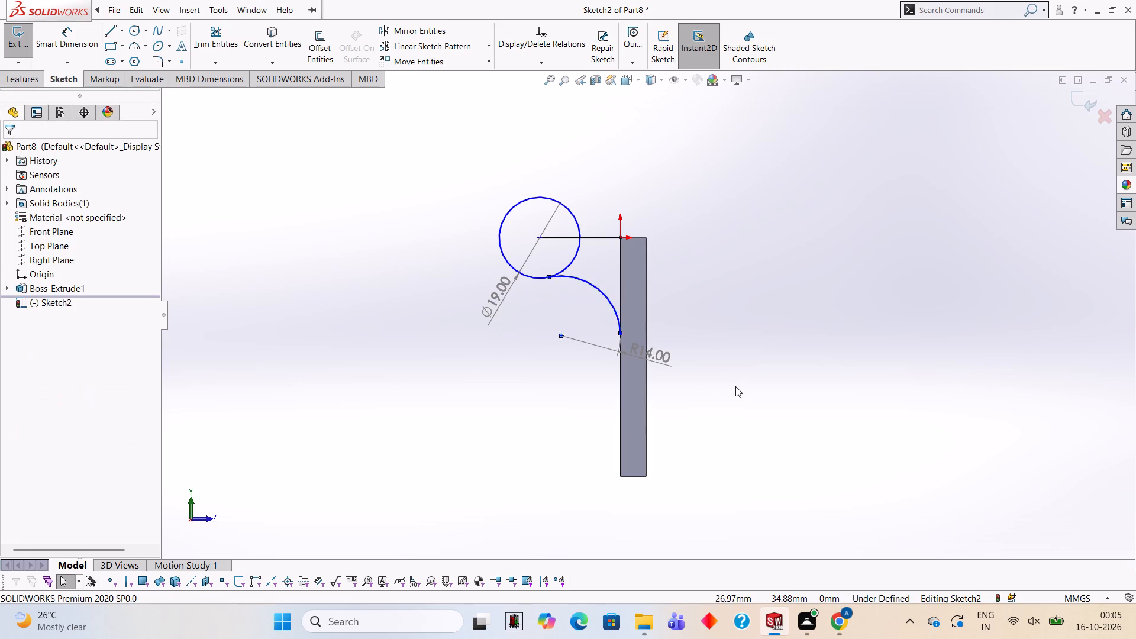
pyautogui.press('Escape')
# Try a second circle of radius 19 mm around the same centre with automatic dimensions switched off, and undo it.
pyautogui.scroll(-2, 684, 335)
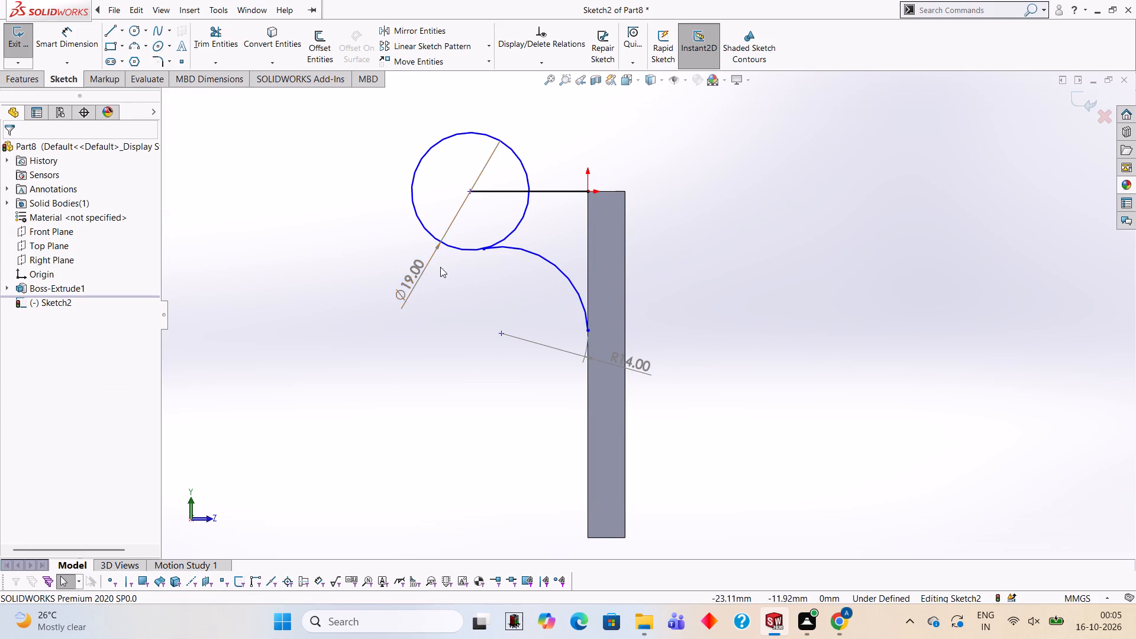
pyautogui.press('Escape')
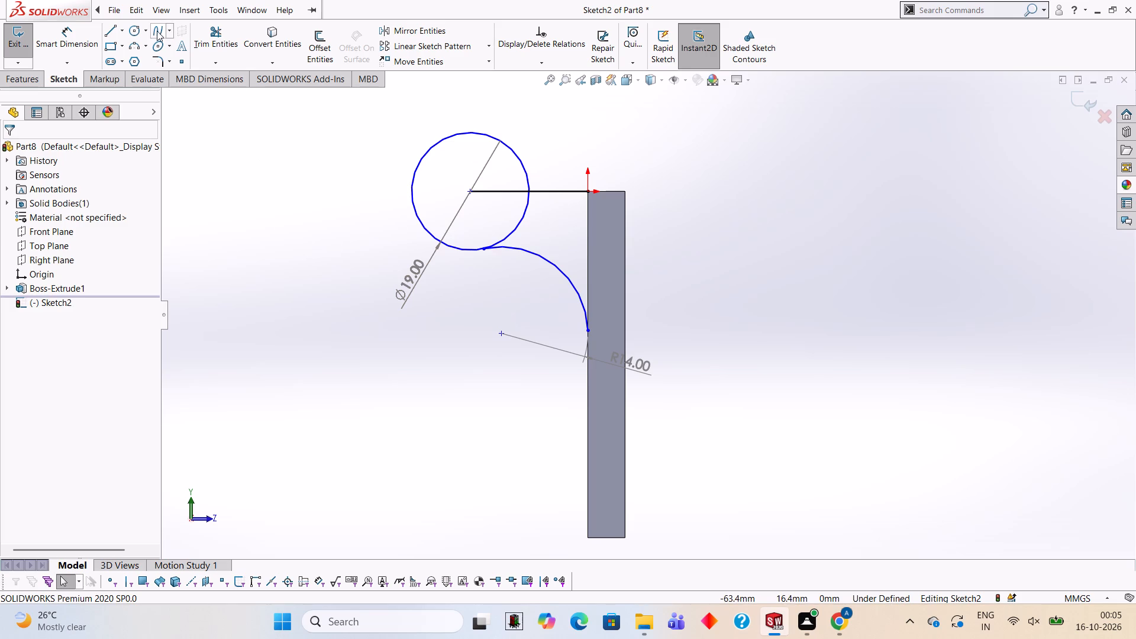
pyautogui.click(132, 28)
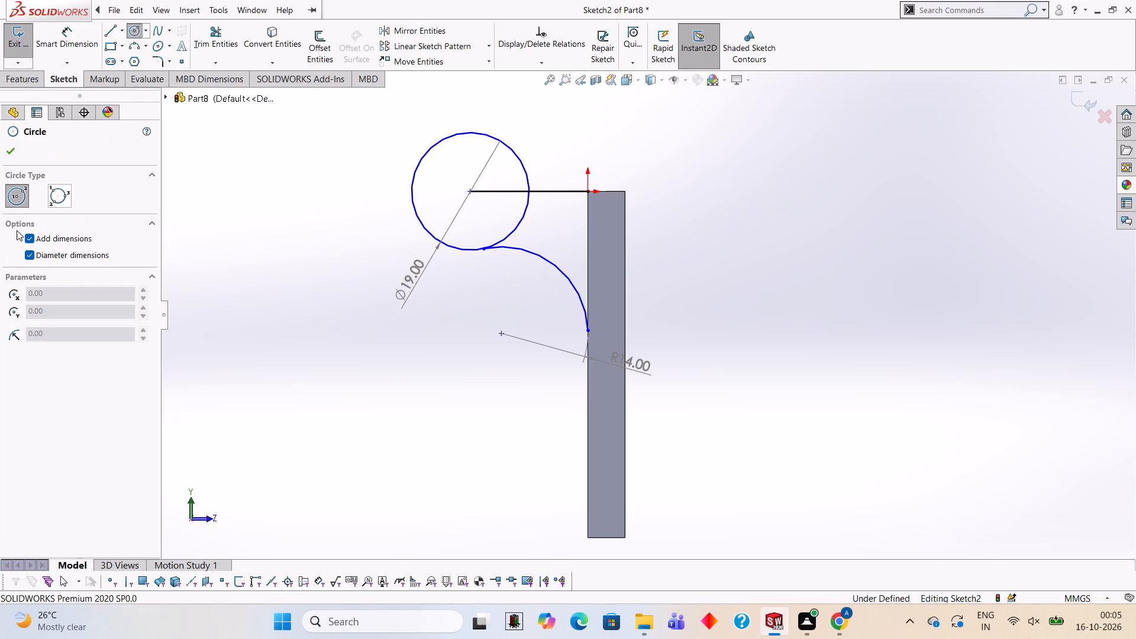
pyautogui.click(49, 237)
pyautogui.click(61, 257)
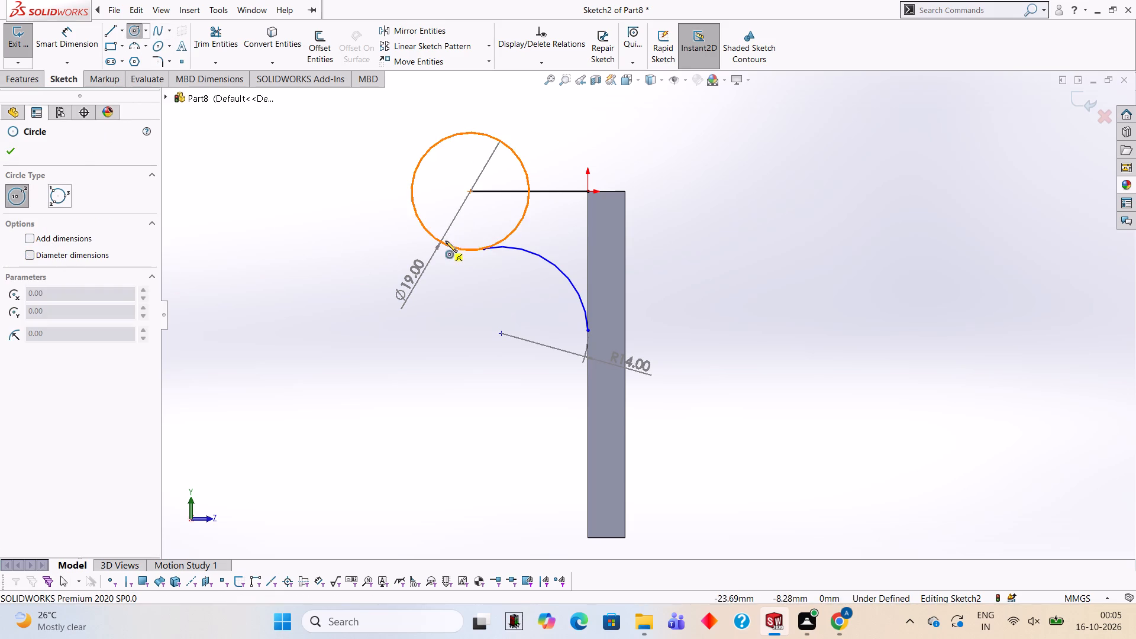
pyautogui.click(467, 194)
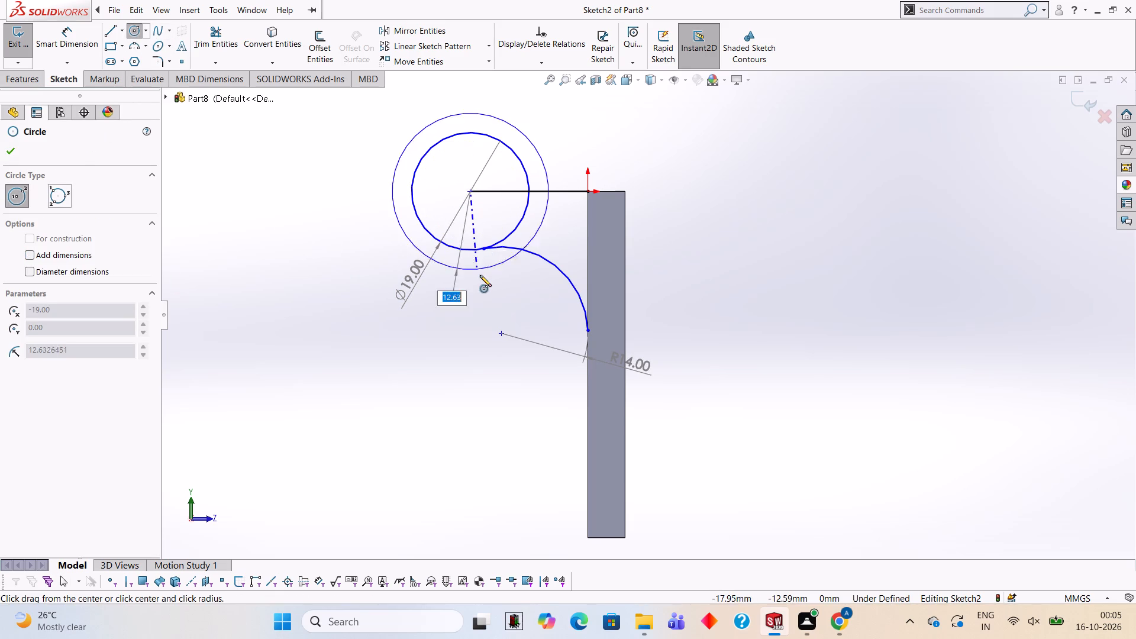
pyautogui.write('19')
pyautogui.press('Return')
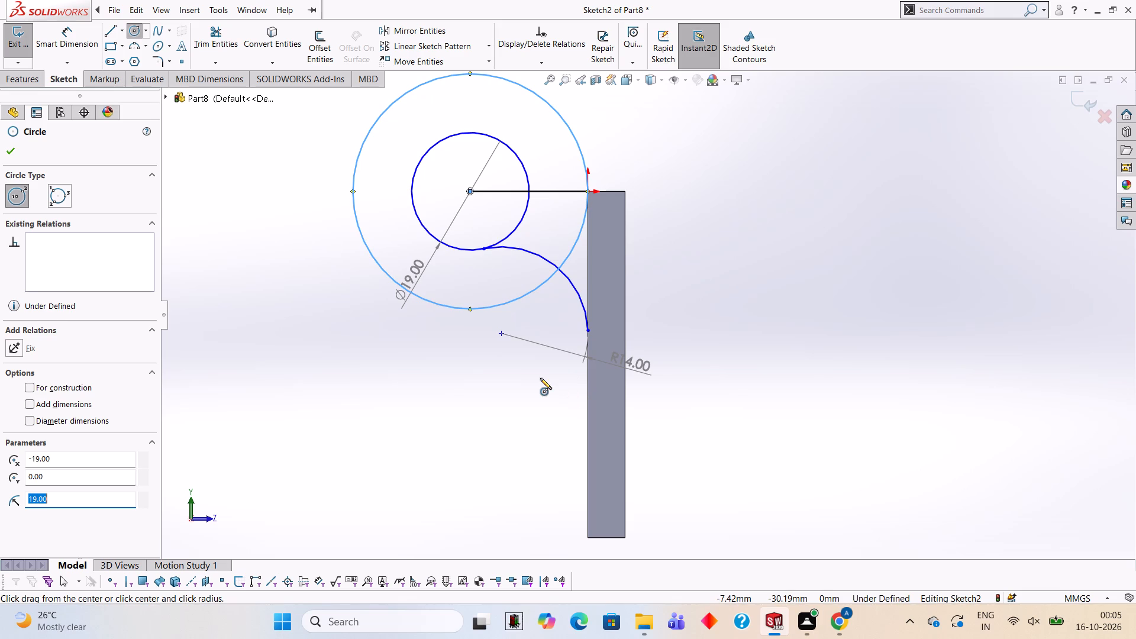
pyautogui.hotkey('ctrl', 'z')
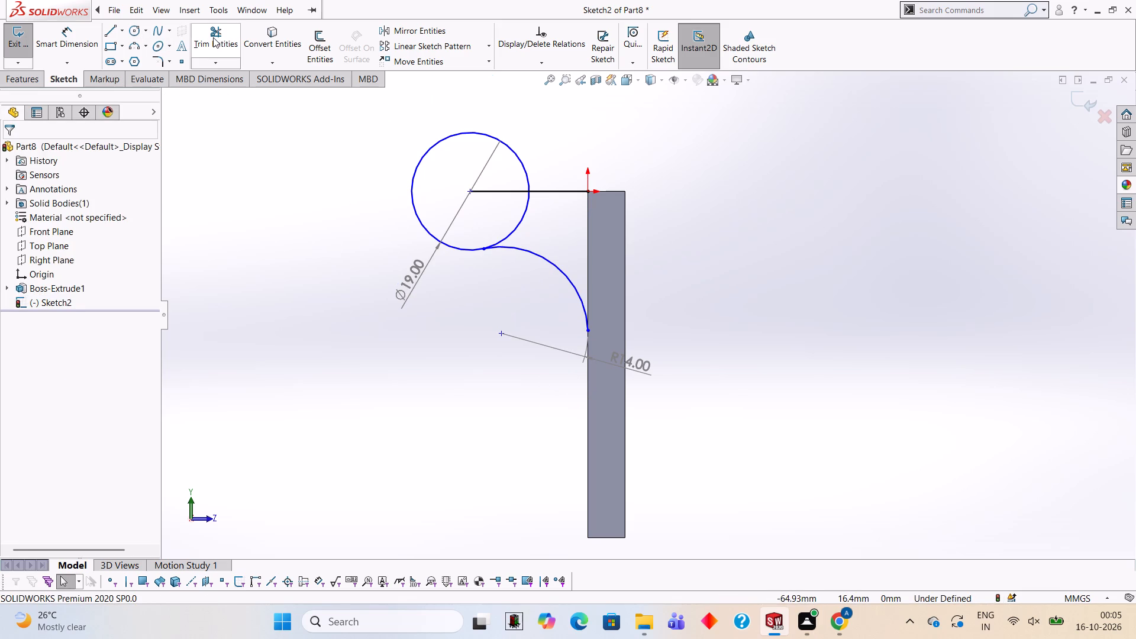
# Trim away the lower part of the circle between the arc's start and the horizontal line.
pyautogui.click(214, 37)
pyautogui.click(522, 222)
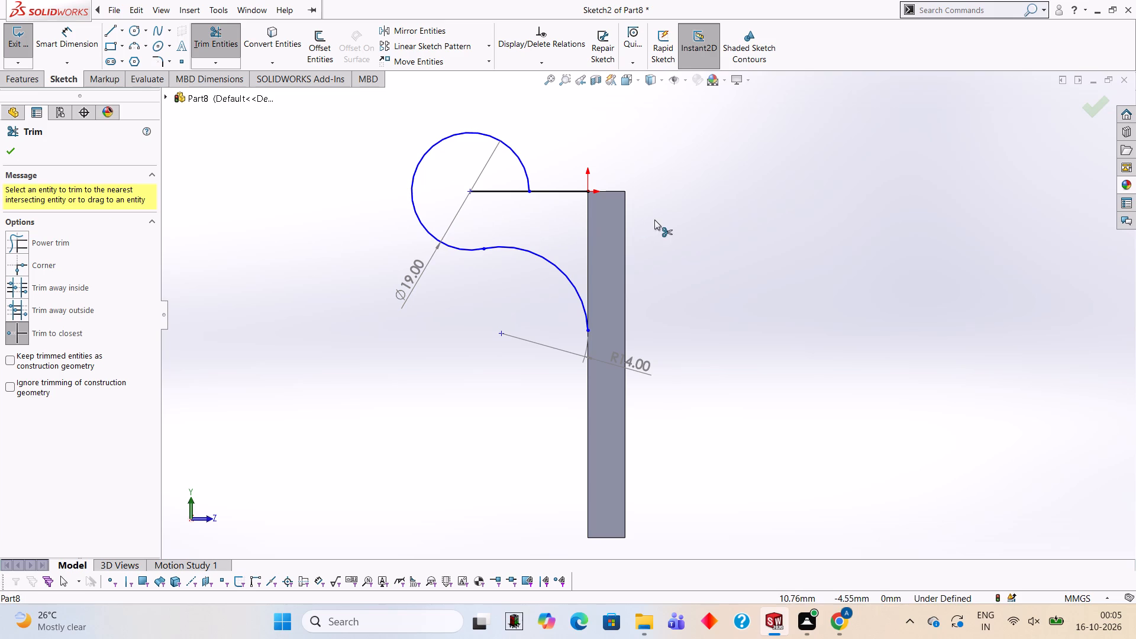
# Draw a horizontal line about 9.5 mm long from the circle's centre to its far side, away from the plate.
pyautogui.click(111, 33)
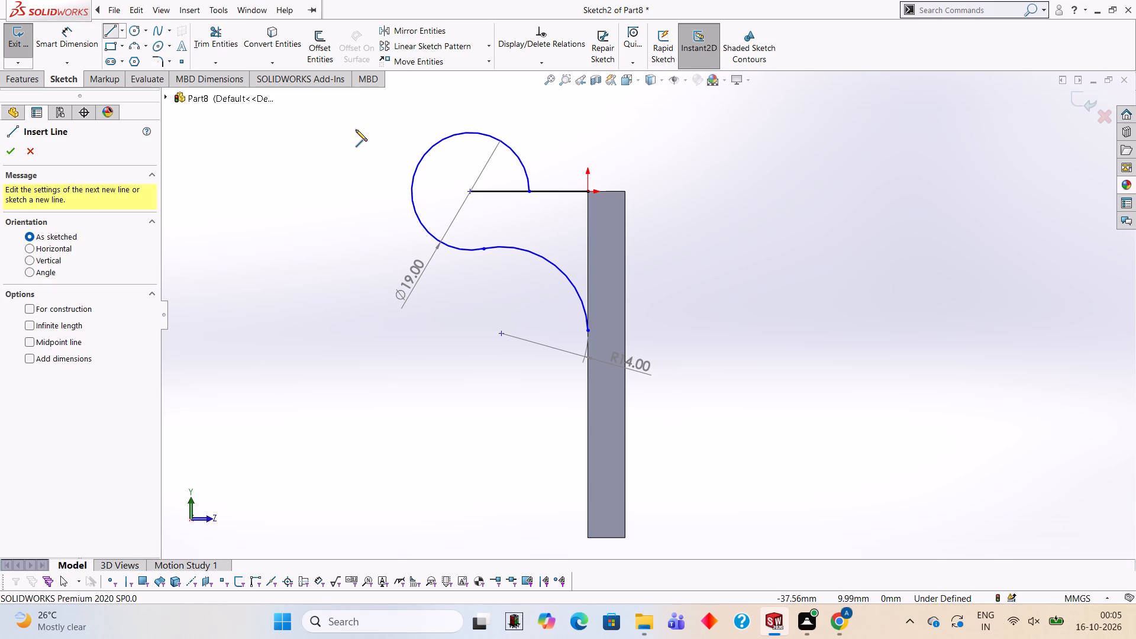
pyautogui.click(472, 192)
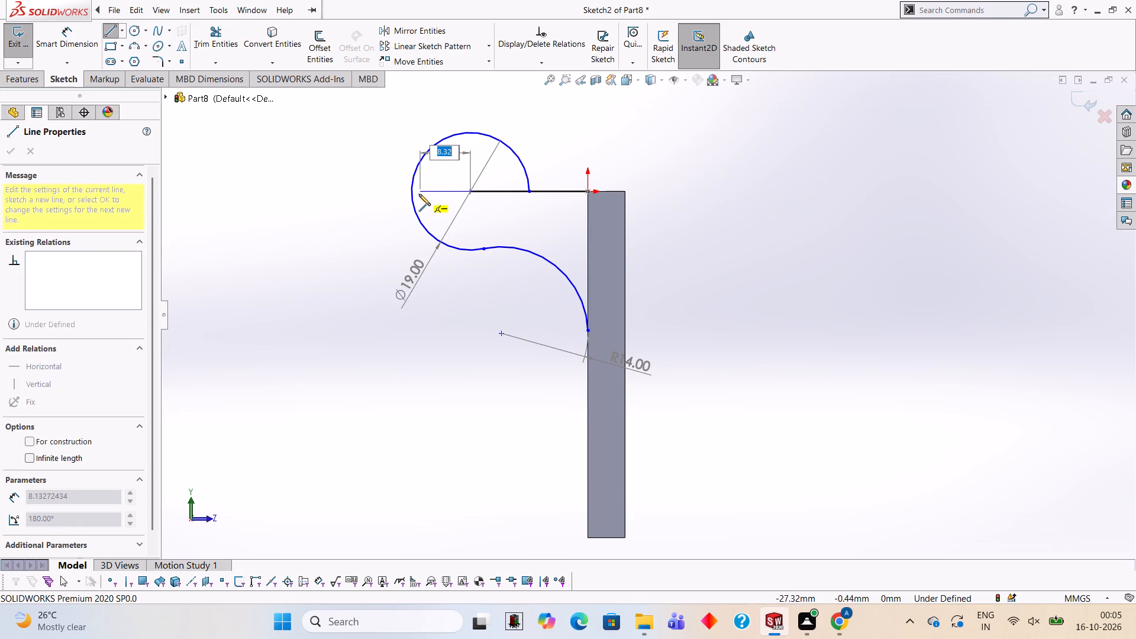
pyautogui.click(411, 195)
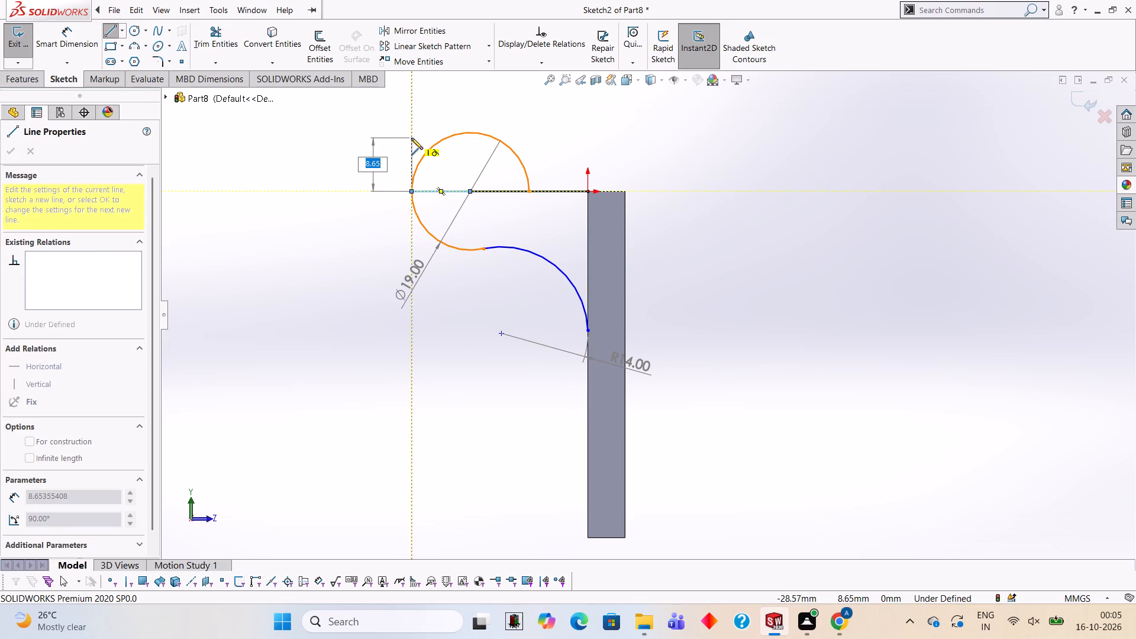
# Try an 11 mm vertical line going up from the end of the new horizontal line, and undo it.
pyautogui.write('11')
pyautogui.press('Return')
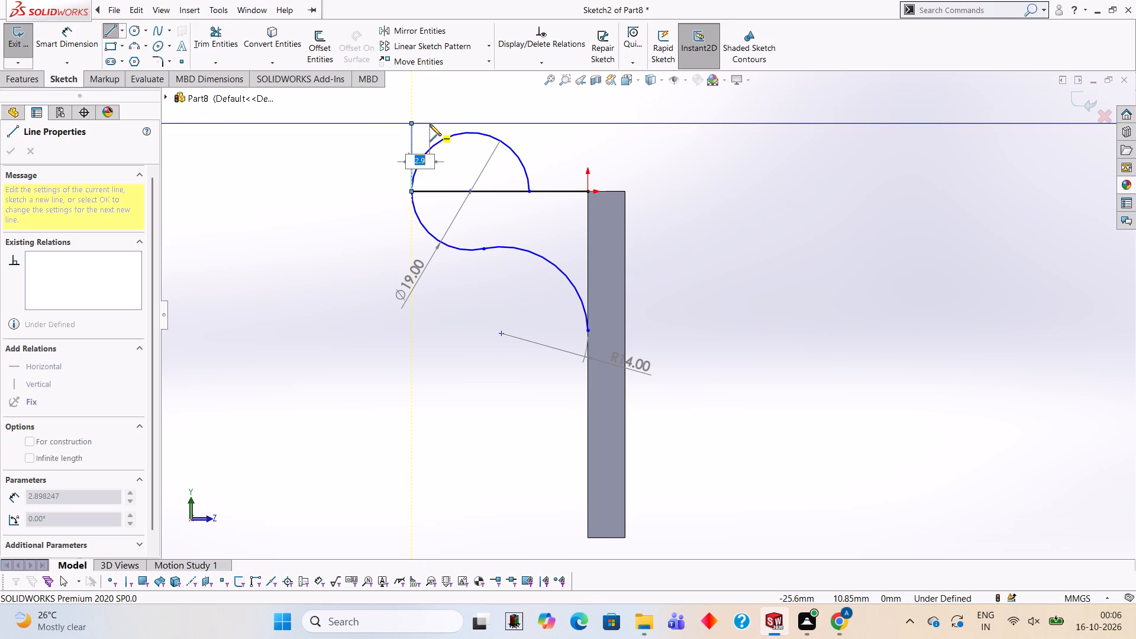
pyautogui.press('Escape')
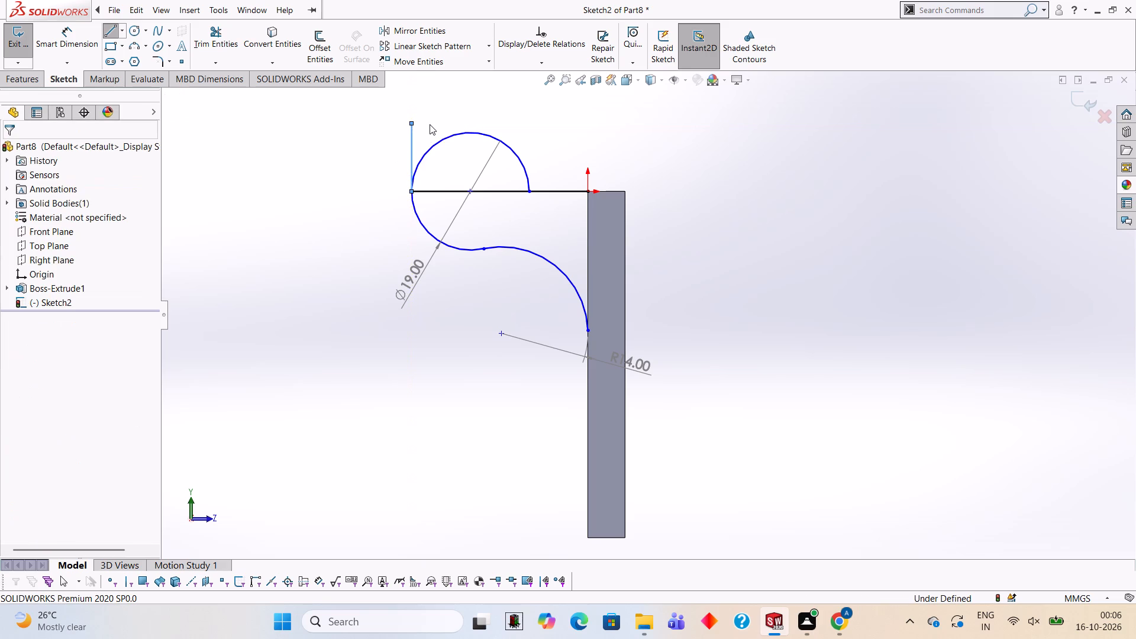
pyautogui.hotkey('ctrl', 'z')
# Trim away the part of the circle above the horizontal lines.
pyautogui.click(221, 43)
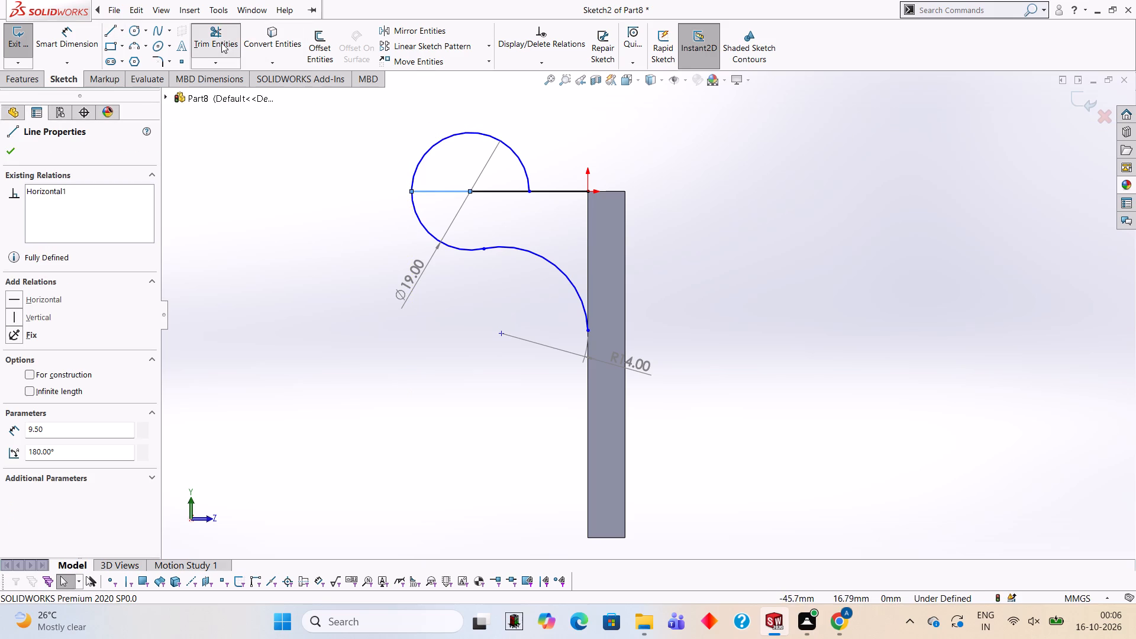
pyautogui.click(419, 163)
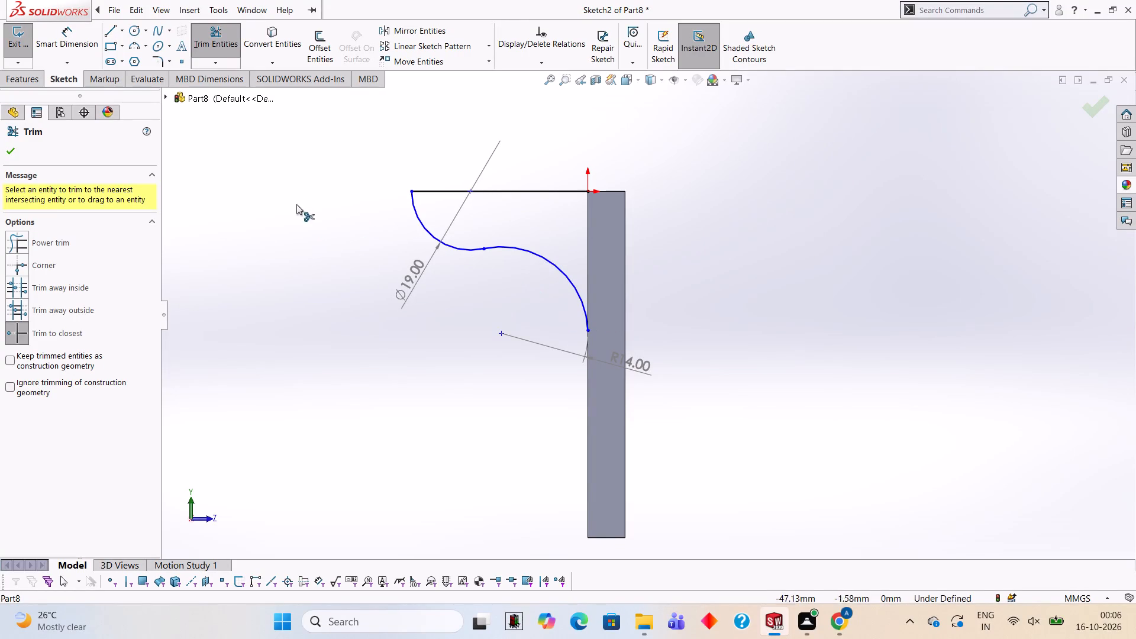
pyautogui.press('Escape')
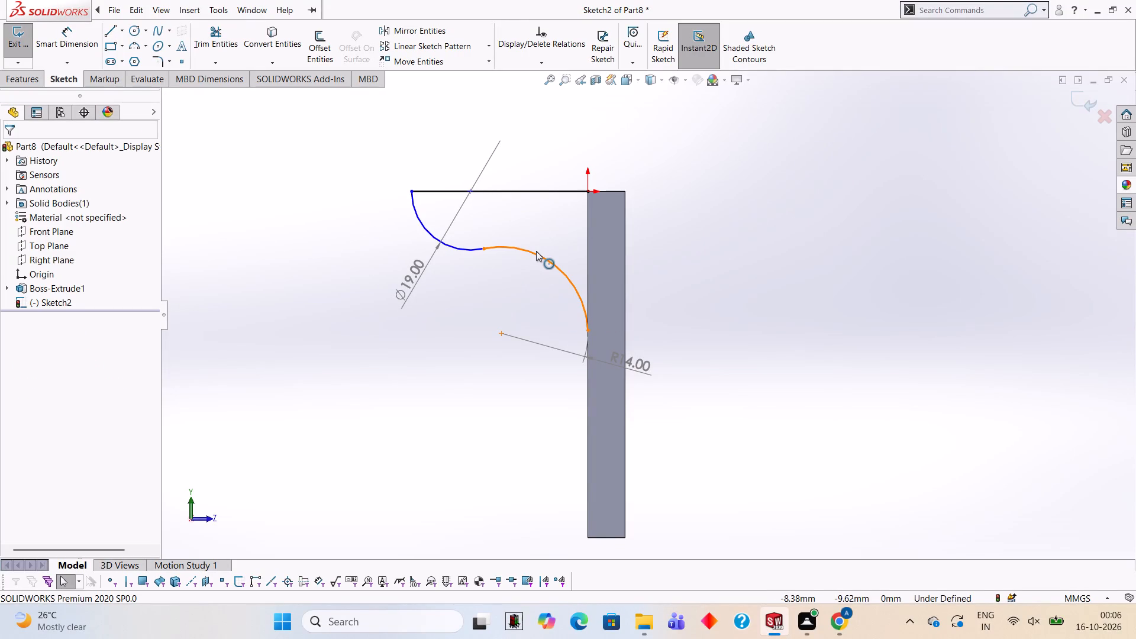
# Add a tangent relation between the 14 mm radius arc and the plate's adjoining vertical edge.
pyautogui.click(536, 251)
pyautogui.keyDown('ctrl'); pyautogui.click(587, 380); pyautogui.keyUp('ctrl')
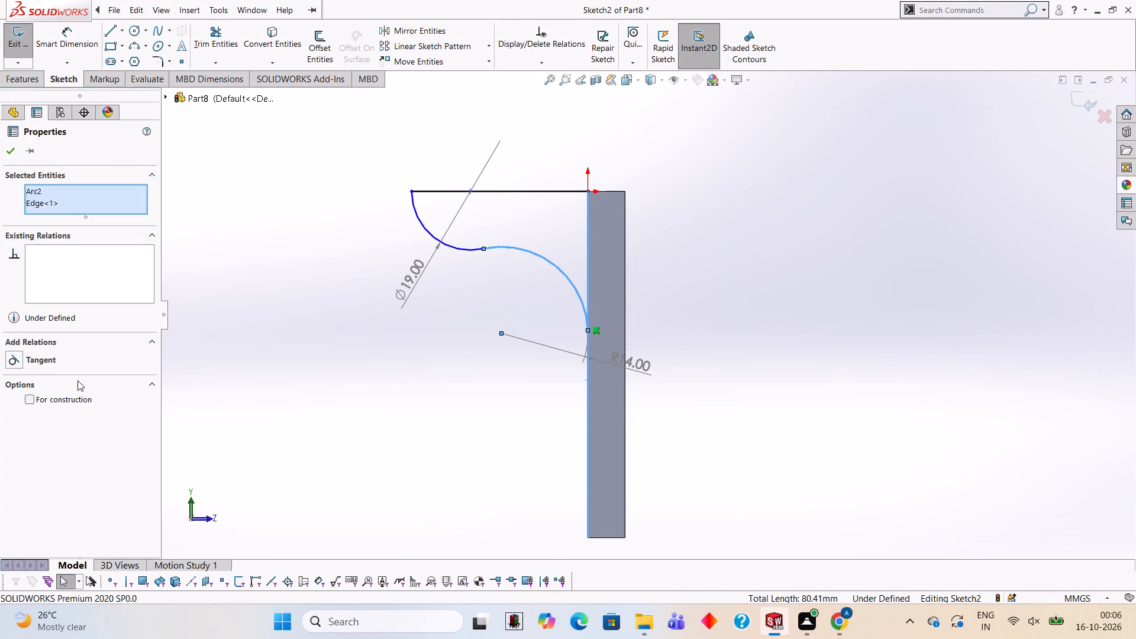
pyautogui.keyDown('ctrl'); pyautogui.click(41, 355); pyautogui.keyUp('ctrl')
pyautogui.keyDown('ctrl'); pyautogui.click(41, 355); pyautogui.keyUp('ctrl')
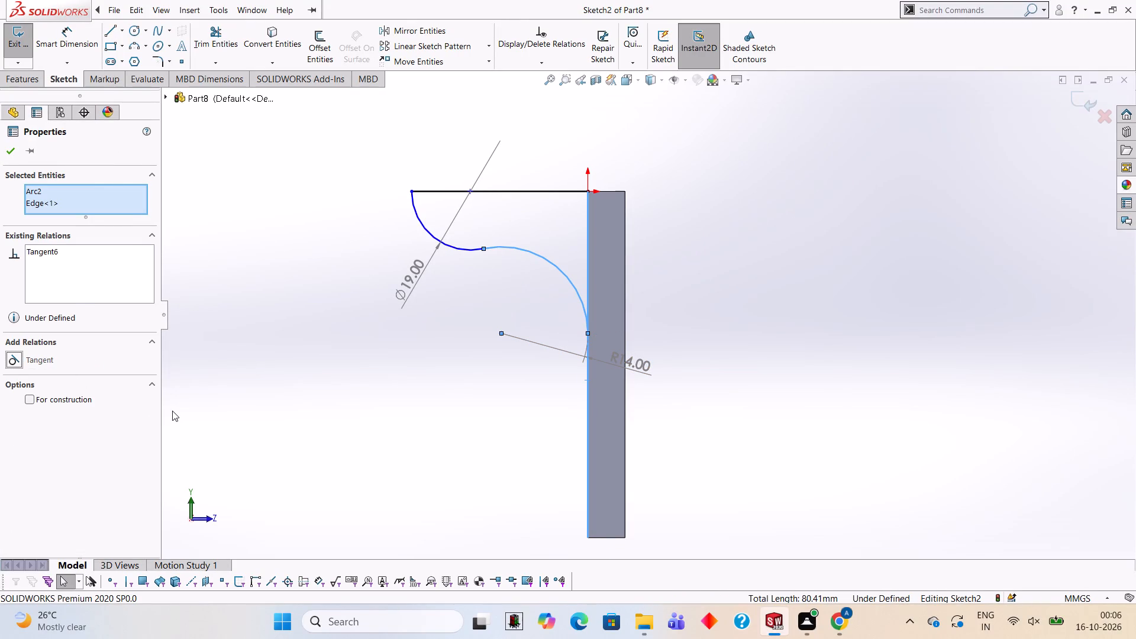
pyautogui.press('Escape')
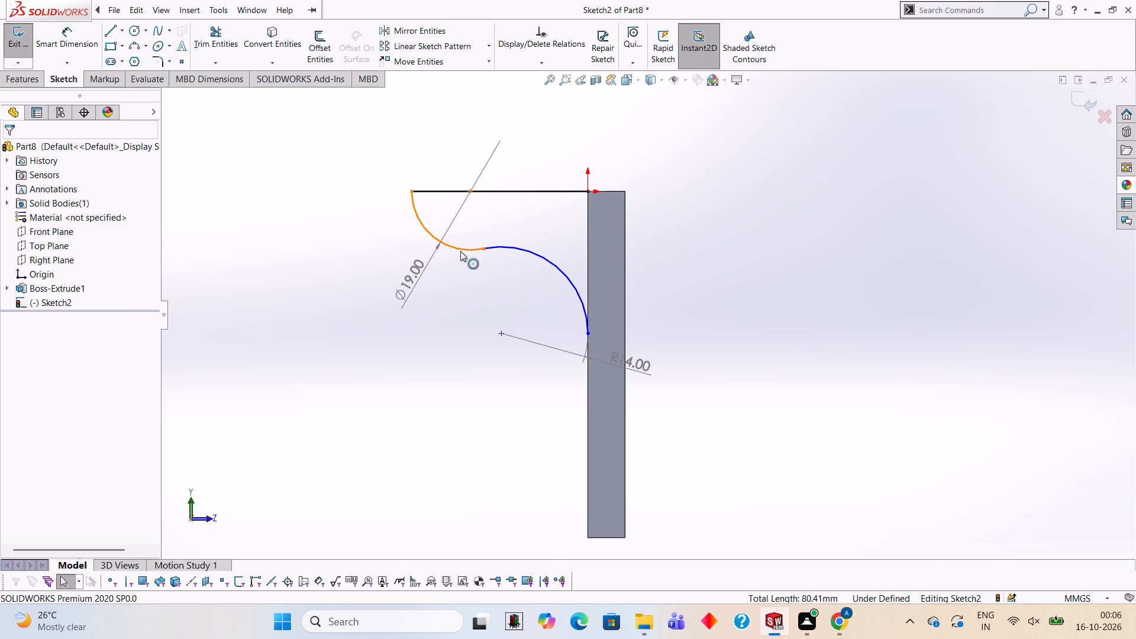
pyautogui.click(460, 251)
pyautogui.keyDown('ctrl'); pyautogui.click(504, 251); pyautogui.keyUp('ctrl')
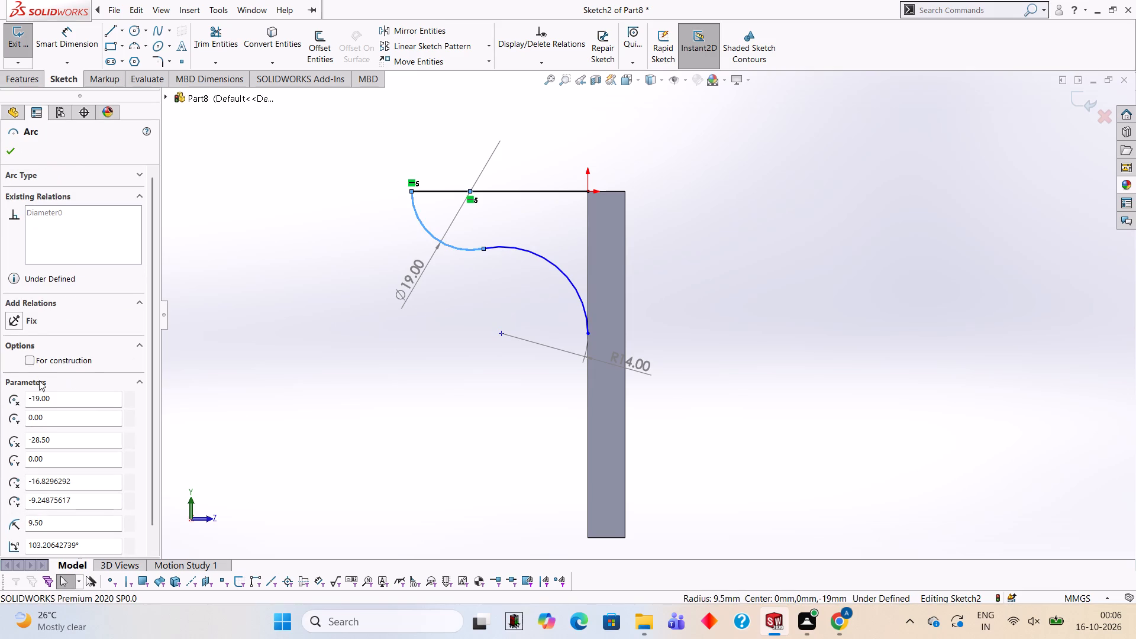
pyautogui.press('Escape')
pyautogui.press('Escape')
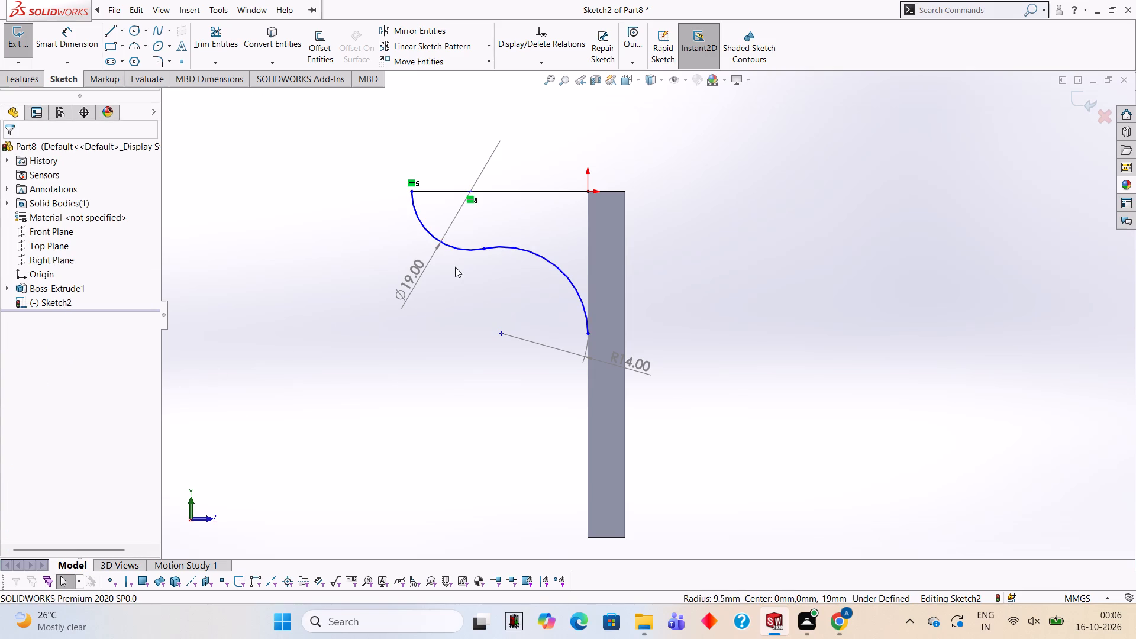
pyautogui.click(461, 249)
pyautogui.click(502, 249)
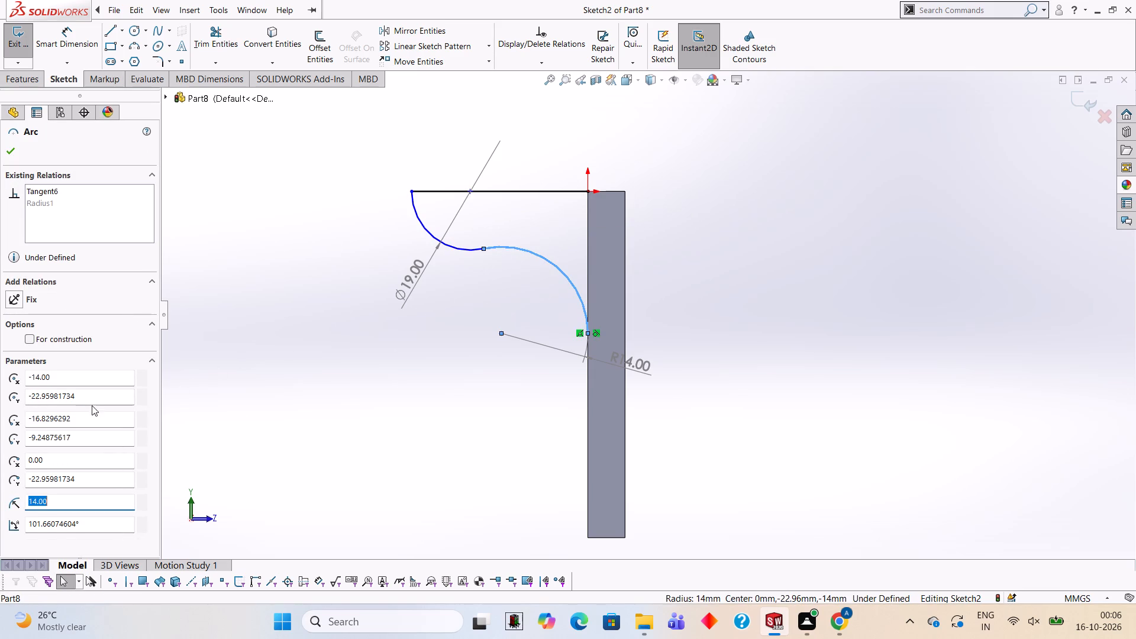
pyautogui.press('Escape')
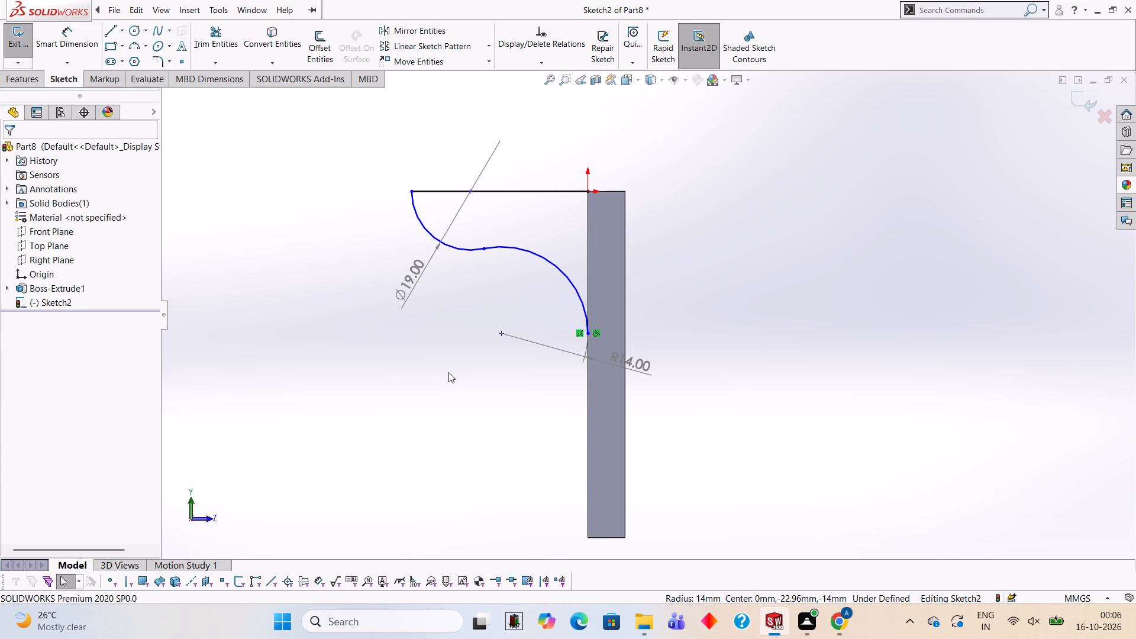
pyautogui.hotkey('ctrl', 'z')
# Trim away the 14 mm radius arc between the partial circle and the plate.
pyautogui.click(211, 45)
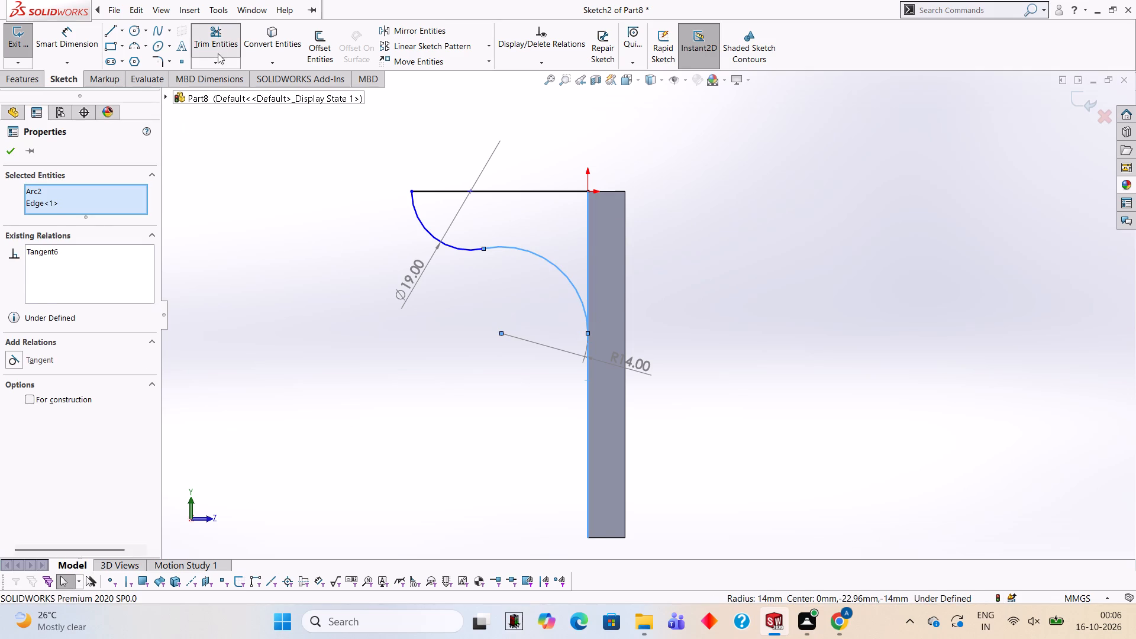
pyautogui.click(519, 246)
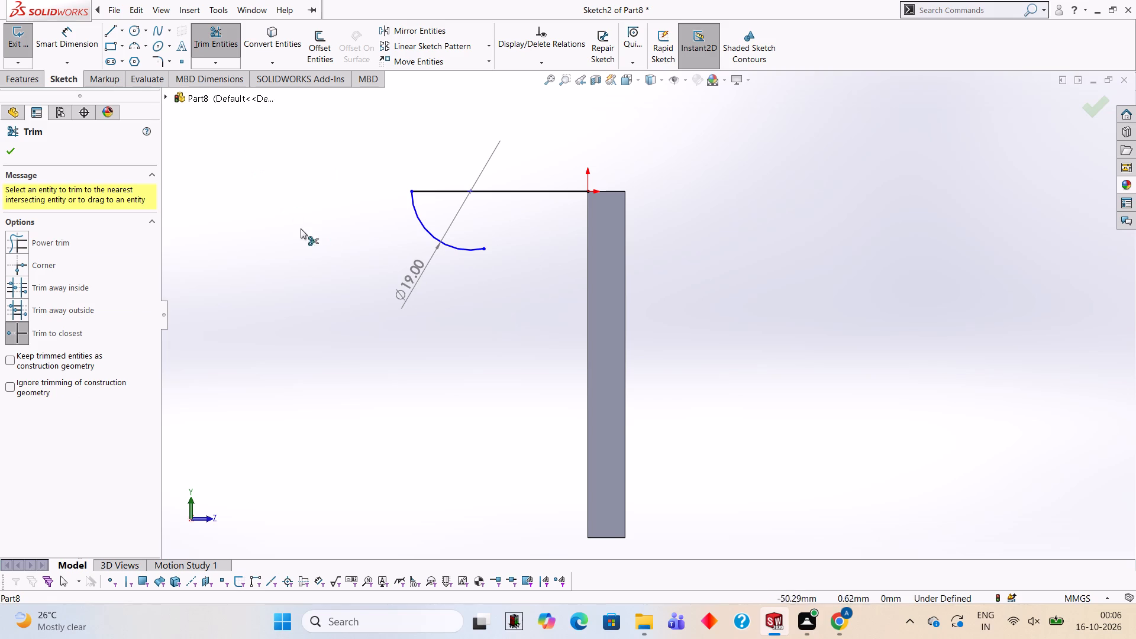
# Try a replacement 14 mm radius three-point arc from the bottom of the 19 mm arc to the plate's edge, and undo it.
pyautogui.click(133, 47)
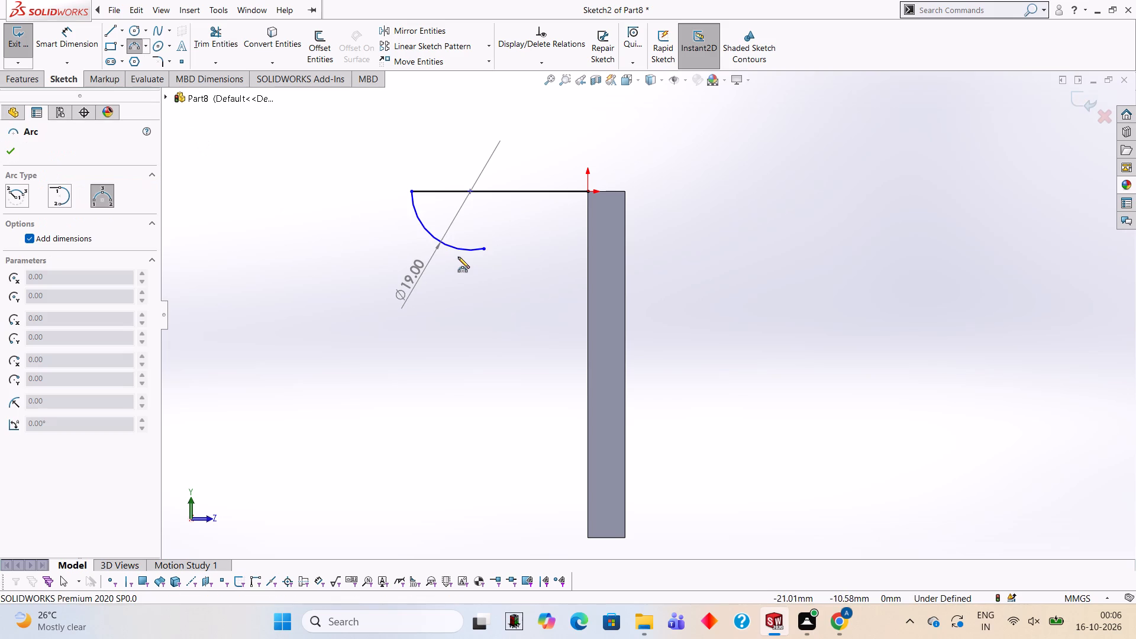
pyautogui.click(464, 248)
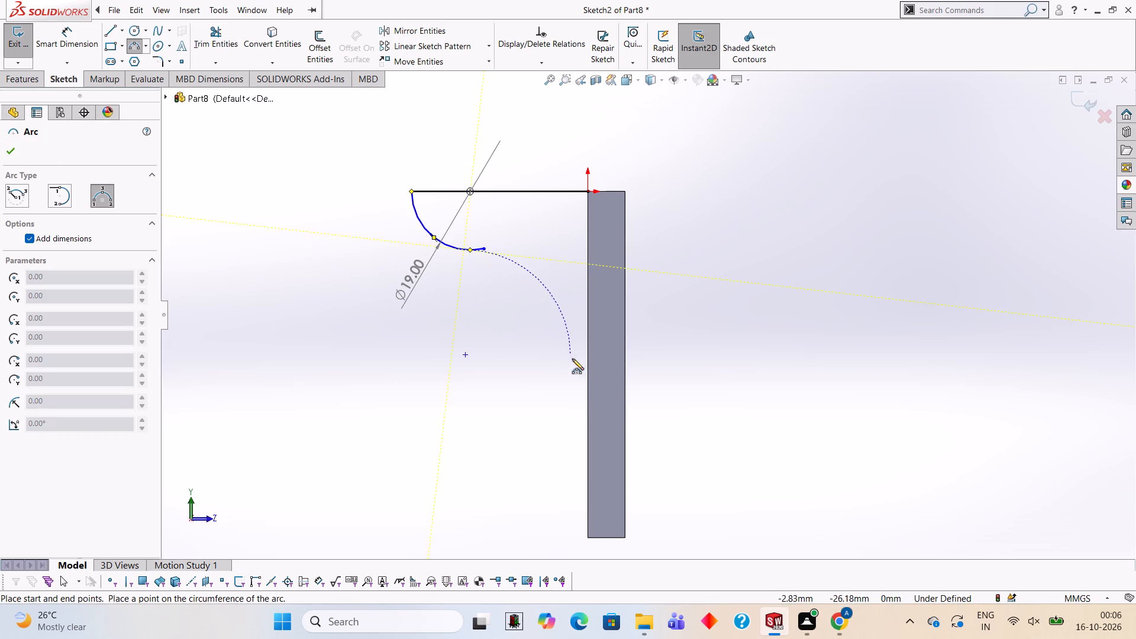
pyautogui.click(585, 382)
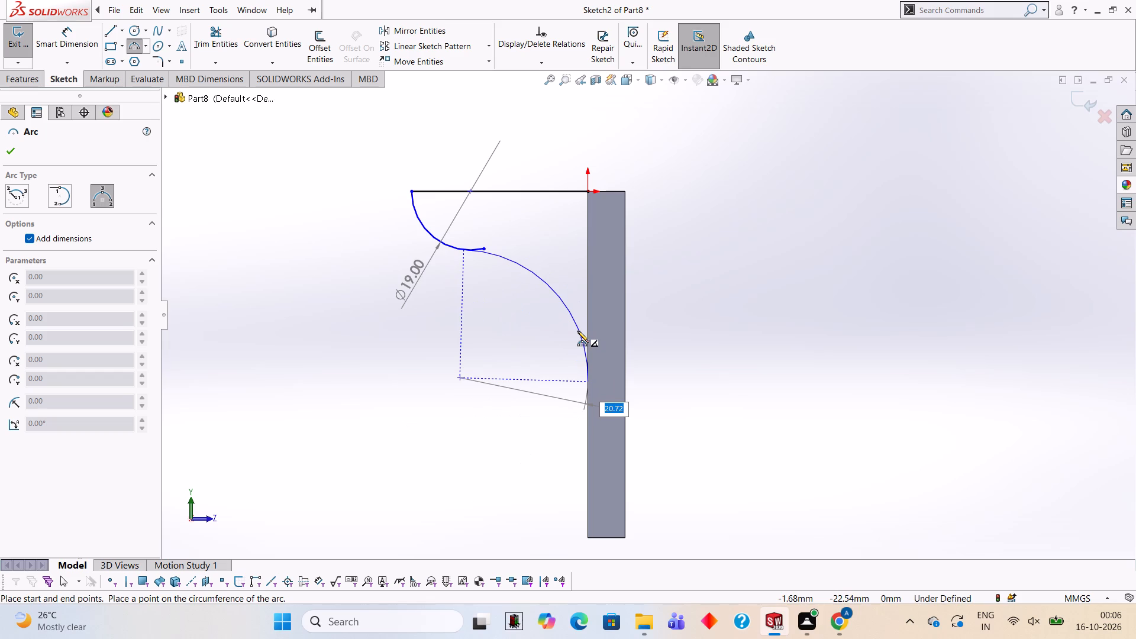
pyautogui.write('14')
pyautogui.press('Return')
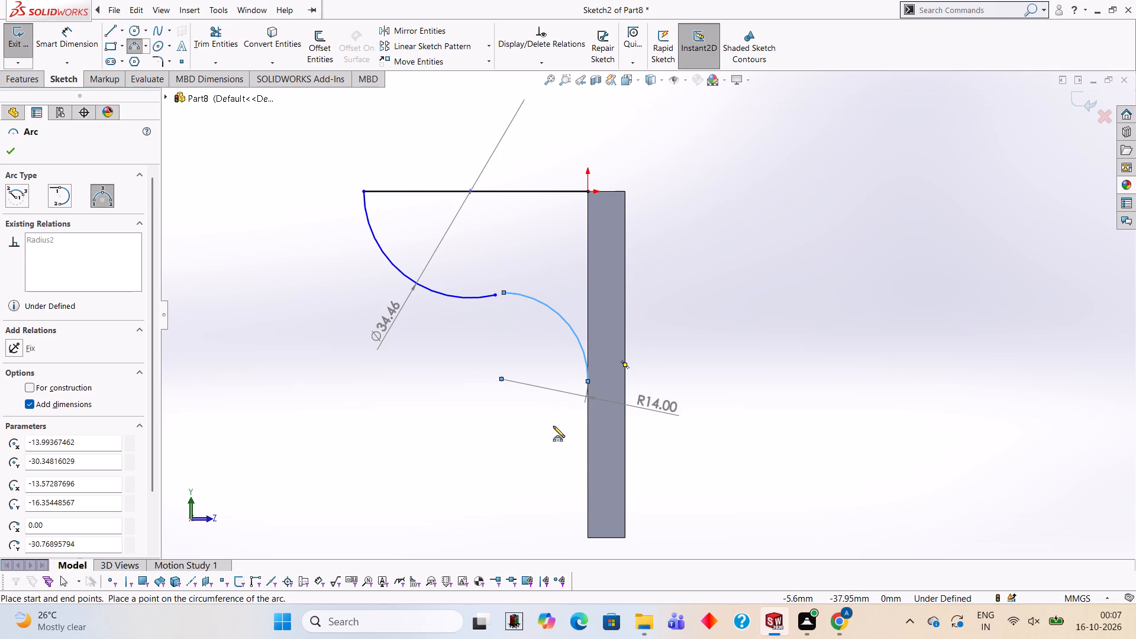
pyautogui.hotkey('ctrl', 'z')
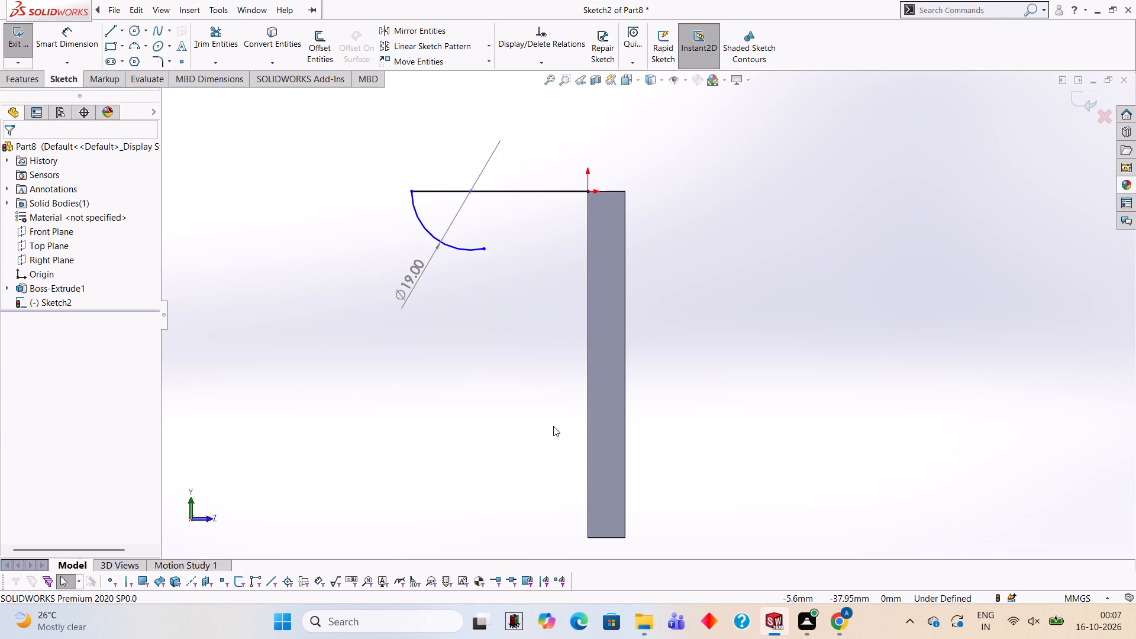
# Undo the recent sketch edits back to the full 19 mm circle with the 14 mm radius arc still in place.
pyautogui.hotkey('ctrl', 'z')
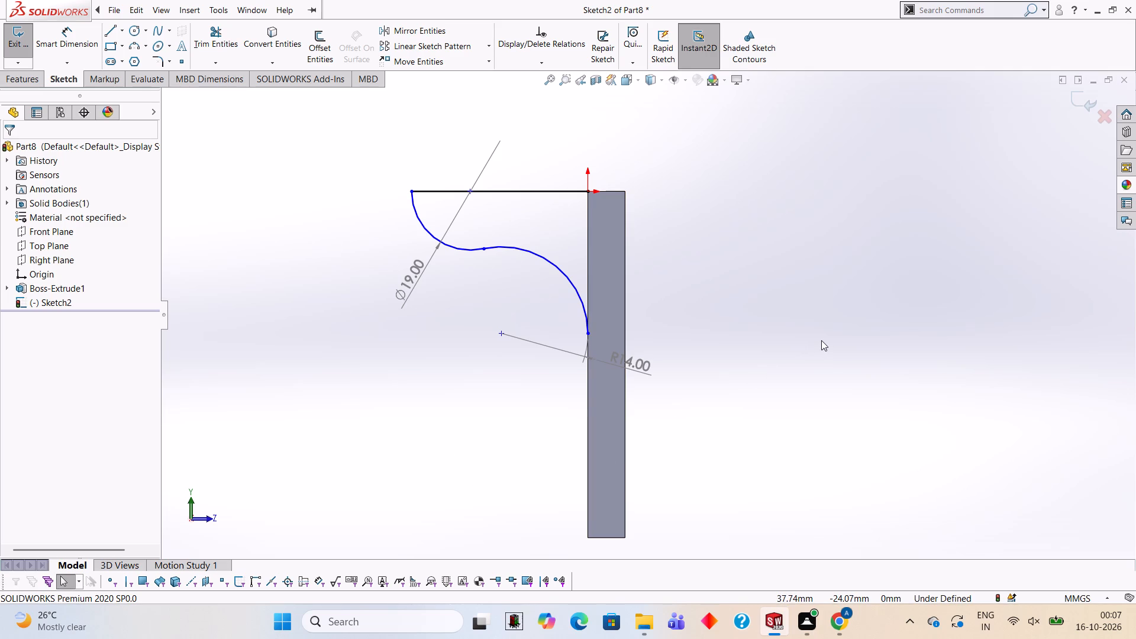
pyautogui.hotkey('ctrl', 'z')
pyautogui.hotkey('ctrl', 'z')
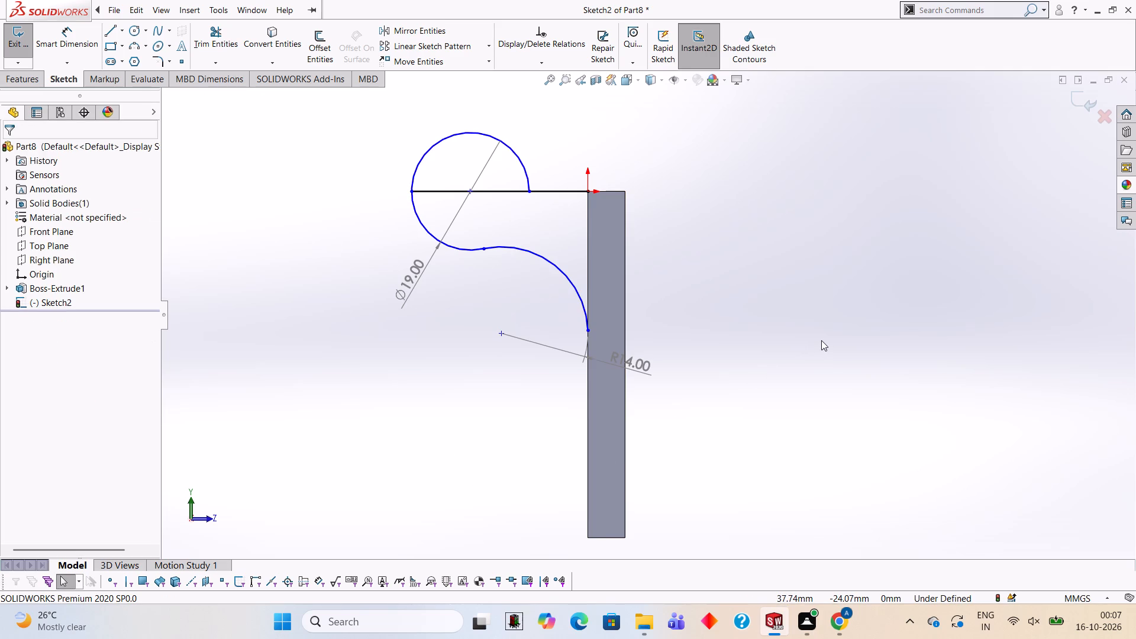
pyautogui.hotkey('ctrl', 'z')
pyautogui.hotkey('ctrl', 'z')
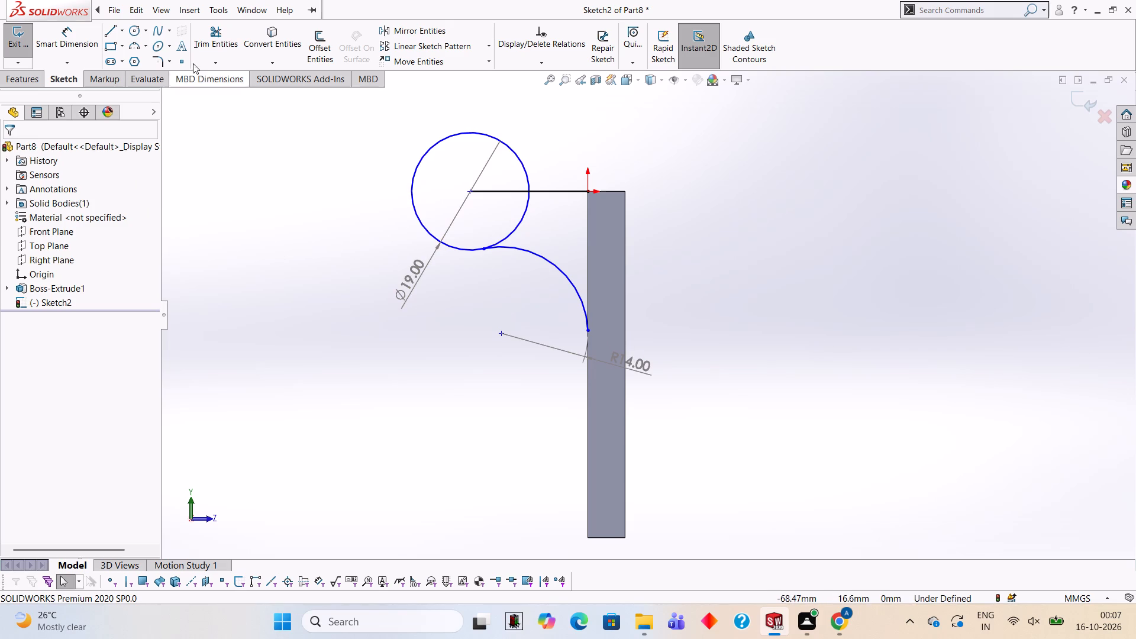
# Trim away the 14 mm radius arc between the full circle and the plate.
pyautogui.click(220, 46)
pyautogui.click(544, 258)
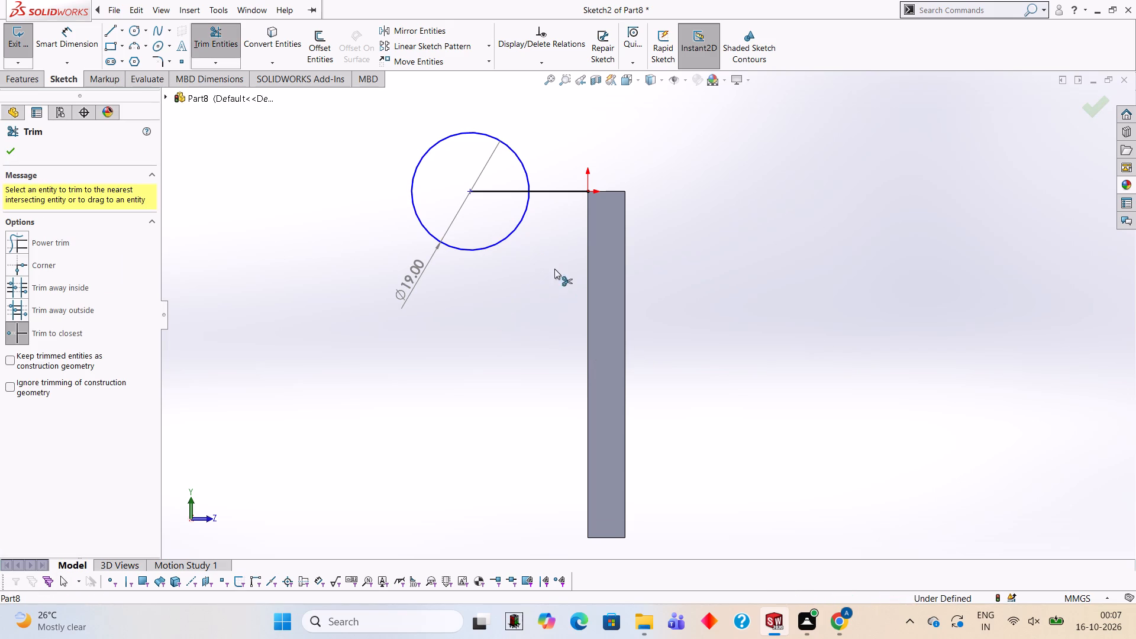
# Draw a three-point arc of 14 mm radius from the circle's lower side to the plate's adjoining vertical edge.
pyautogui.click(135, 46)
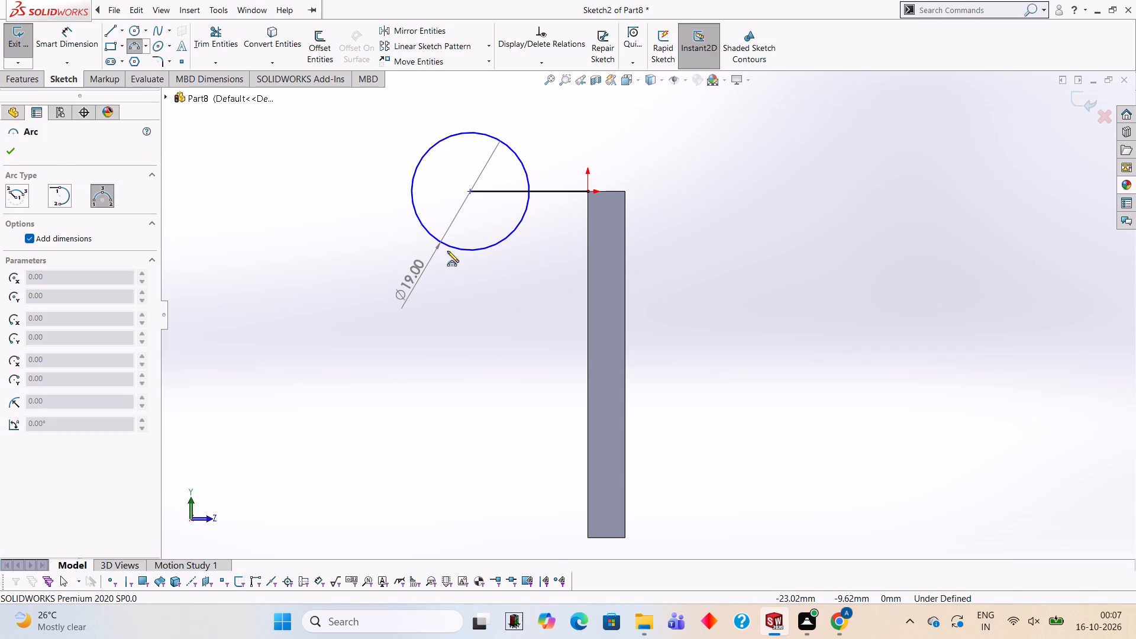
pyautogui.click(486, 246)
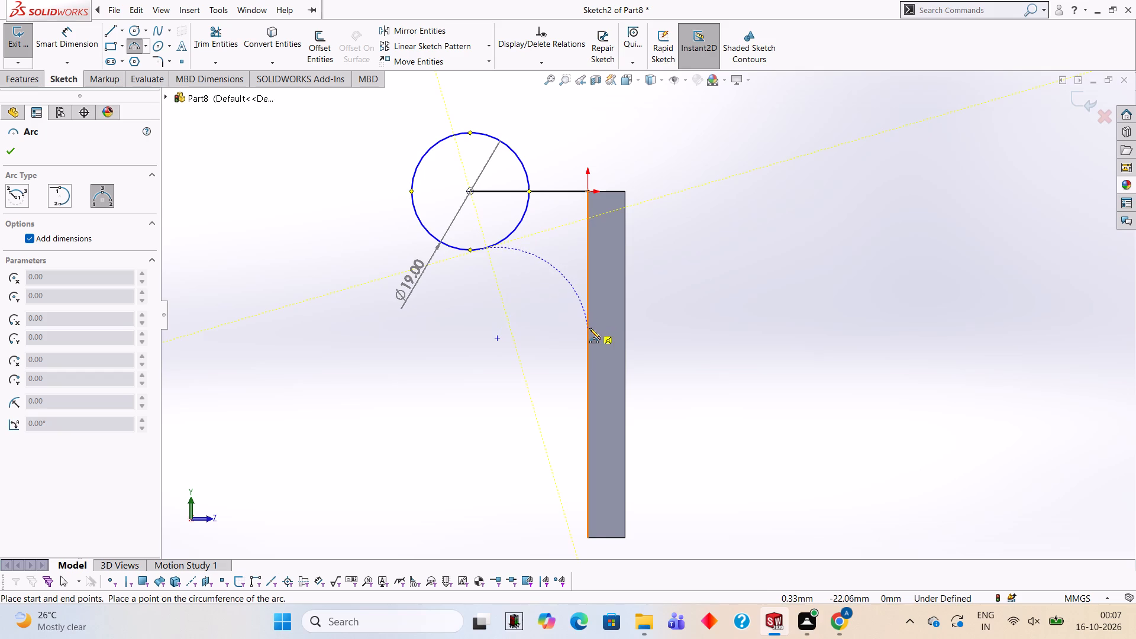
pyautogui.click(588, 328)
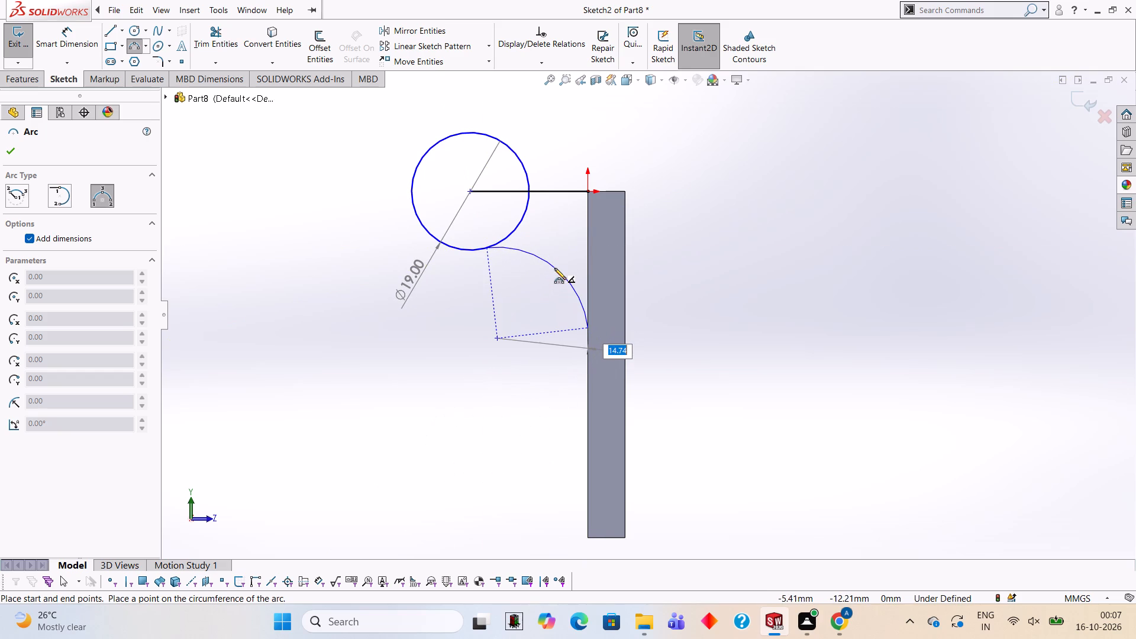
pyautogui.write('14')
pyautogui.press('Return')
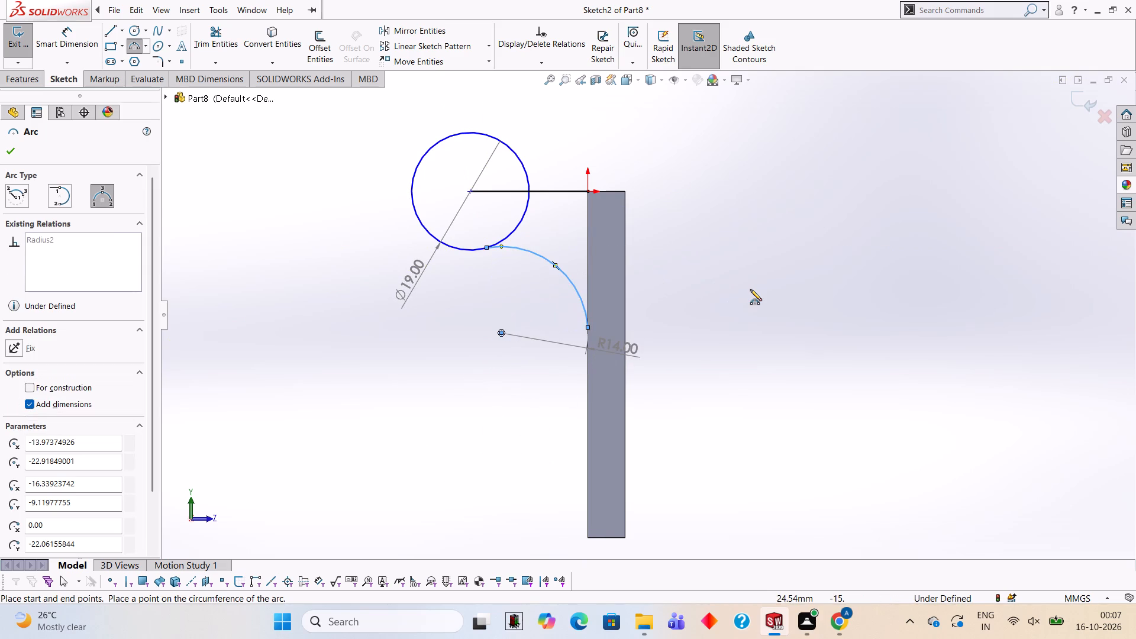
pyautogui.press('Escape')
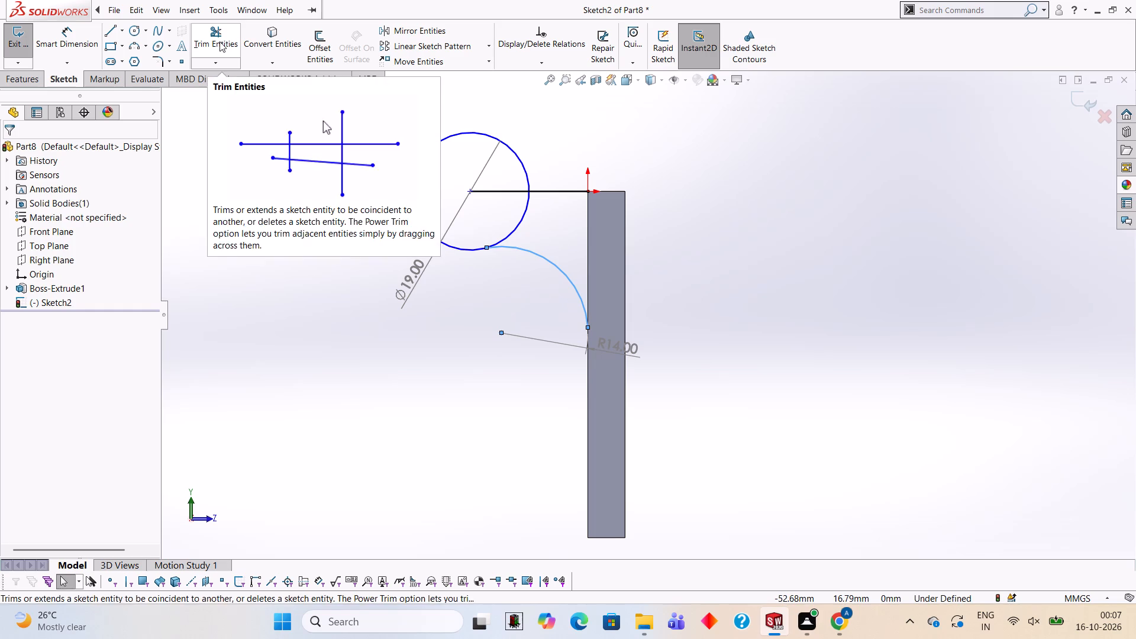
# Trim away the part of the circle between the horizontal line and the start of the 14 mm radius arc.
pyautogui.click(220, 41)
pyautogui.click(525, 218)
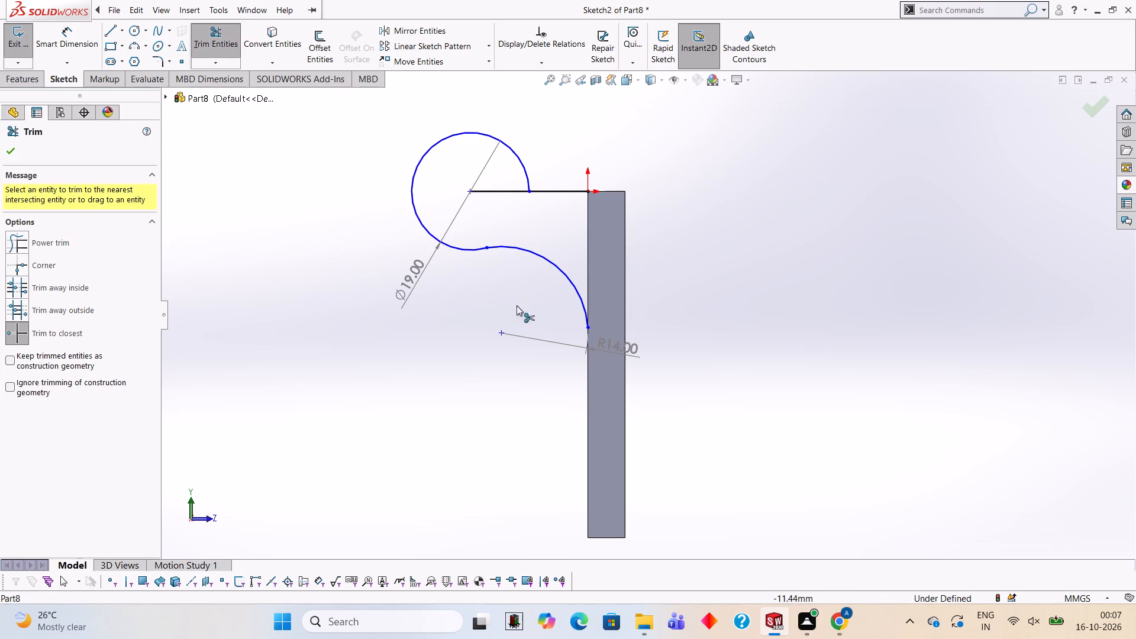
pyautogui.press('Escape')
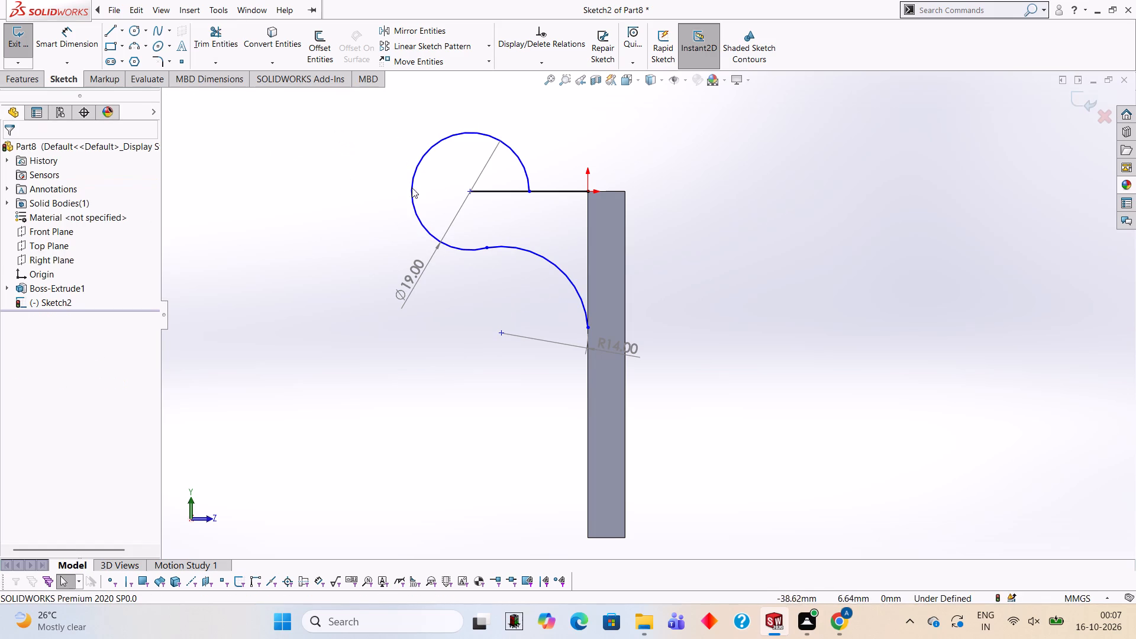
# Add a tangent relation between the trimmed circle and the 14 mm radius arc.
pyautogui.click(464, 251)
pyautogui.keyDown('ctrl'); pyautogui.click(519, 248); pyautogui.keyUp('ctrl')
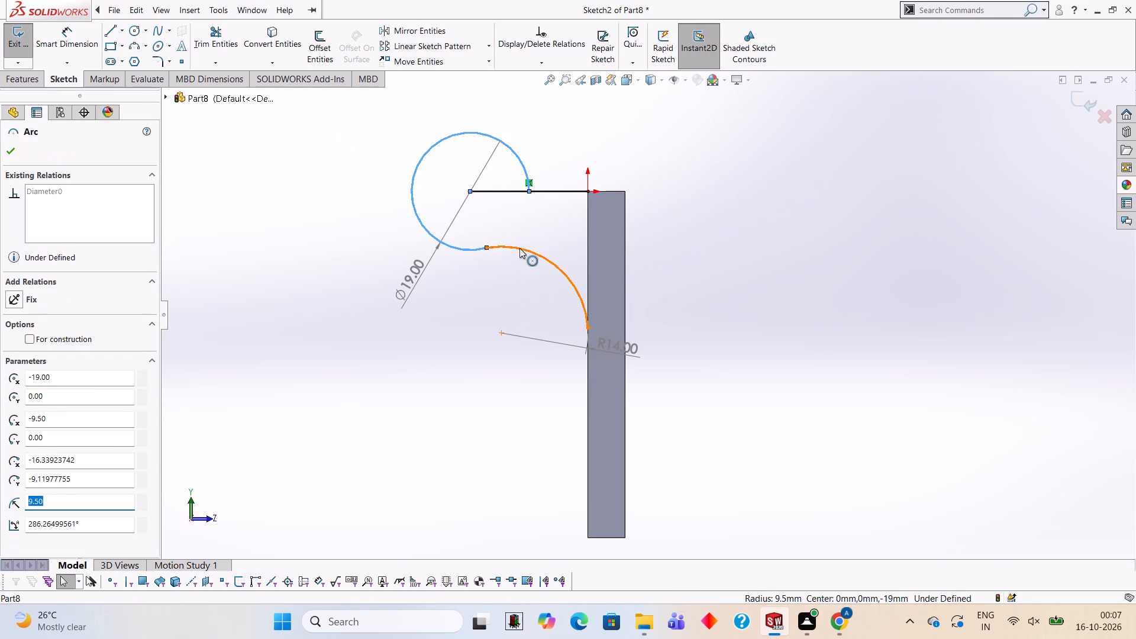
pyautogui.keyDown('ctrl'); pyautogui.click(47, 373); pyautogui.keyUp('ctrl')
pyautogui.keyDown('ctrl'); pyautogui.click(47, 373); pyautogui.keyUp('ctrl')
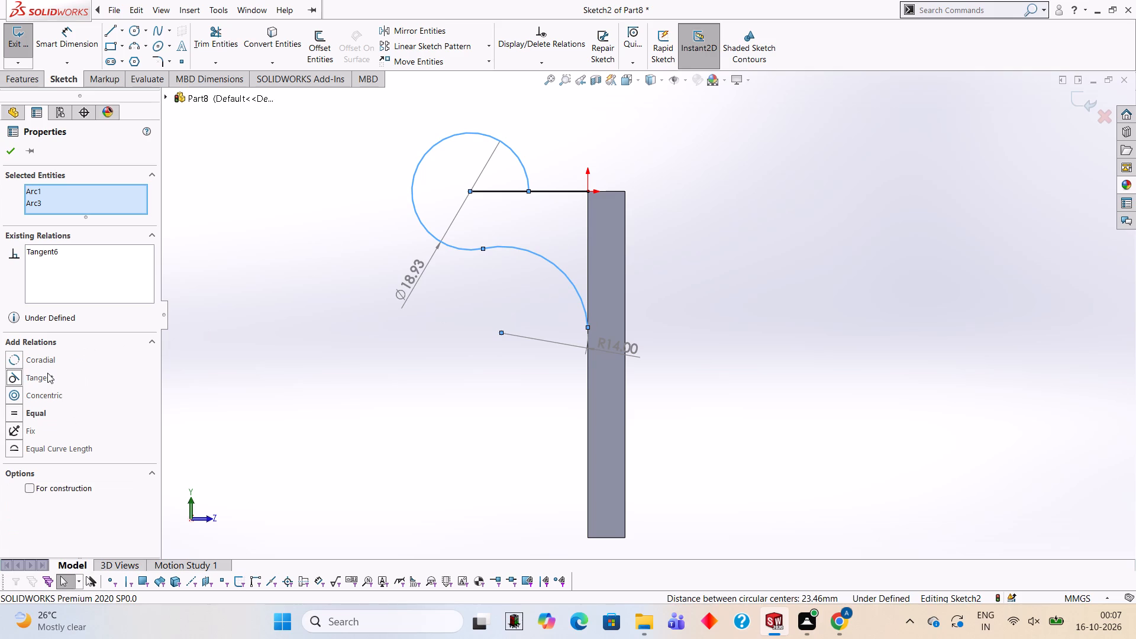
pyautogui.press('Escape')
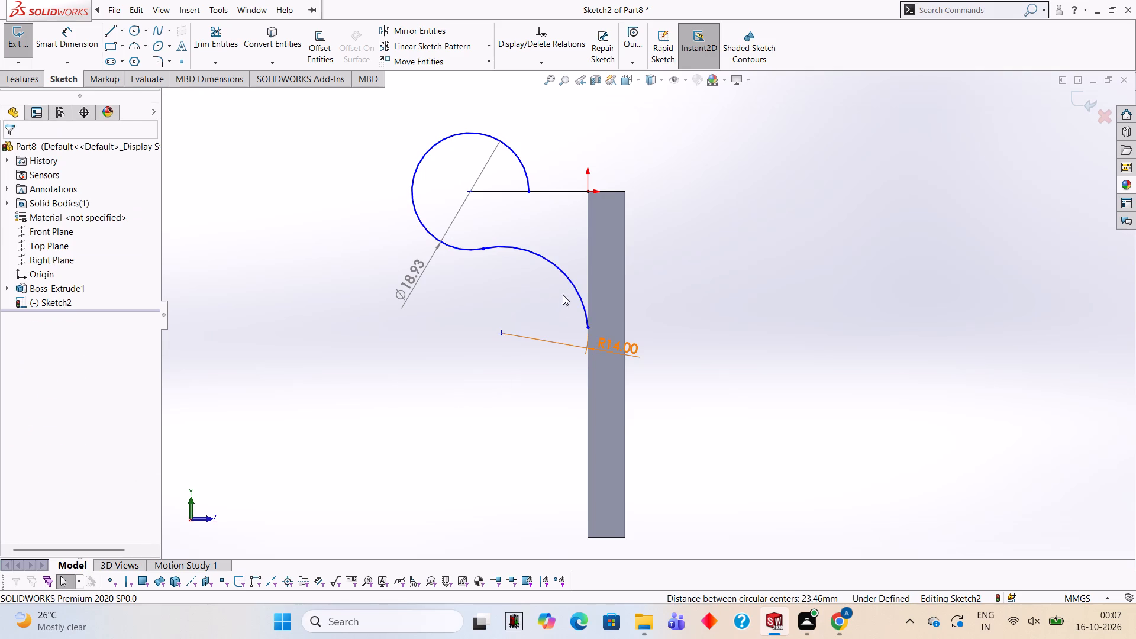
# Add a tangent relation between the 14 mm radius arc and the plate's adjoining vertical edge.
pyautogui.click(576, 283)
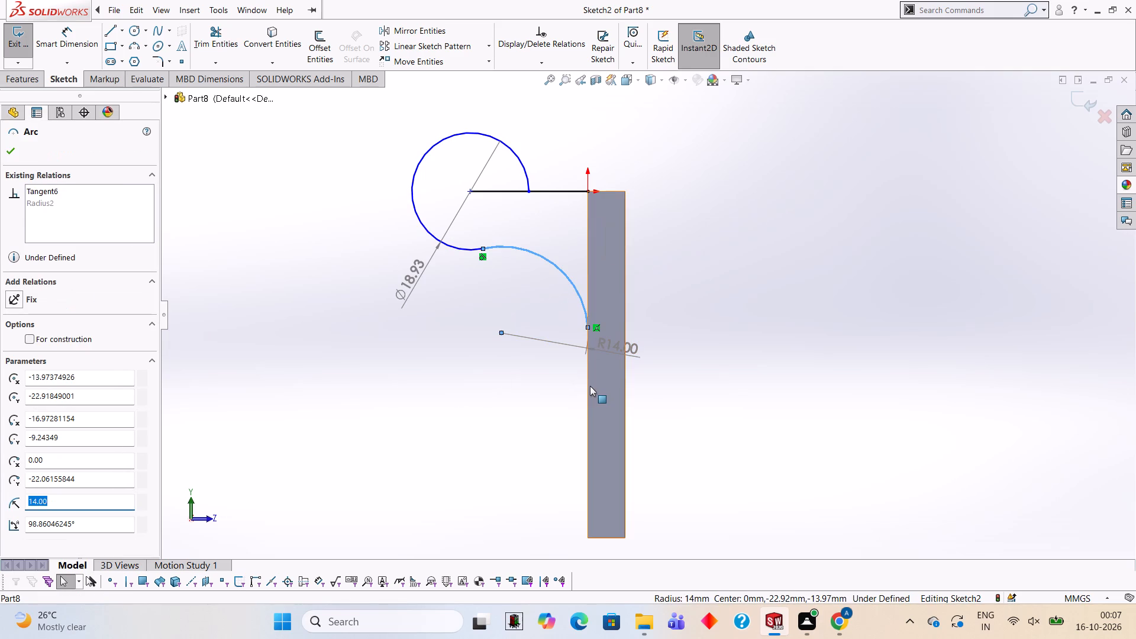
pyautogui.keyDown('ctrl'); pyautogui.click(589, 386); pyautogui.keyUp('ctrl')
pyautogui.keyDown('ctrl'); pyautogui.click(39, 359); pyautogui.keyUp('ctrl')
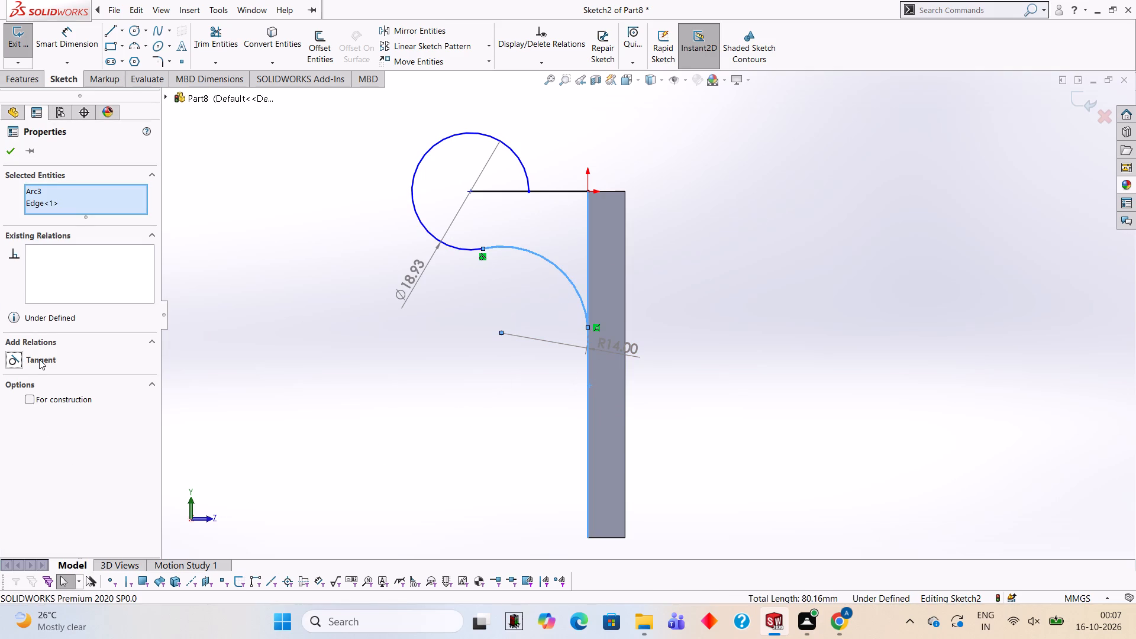
pyautogui.keyDown('ctrl'); pyautogui.click(39, 359); pyautogui.keyUp('ctrl')
pyautogui.press('Escape')
pyautogui.press('Escape')
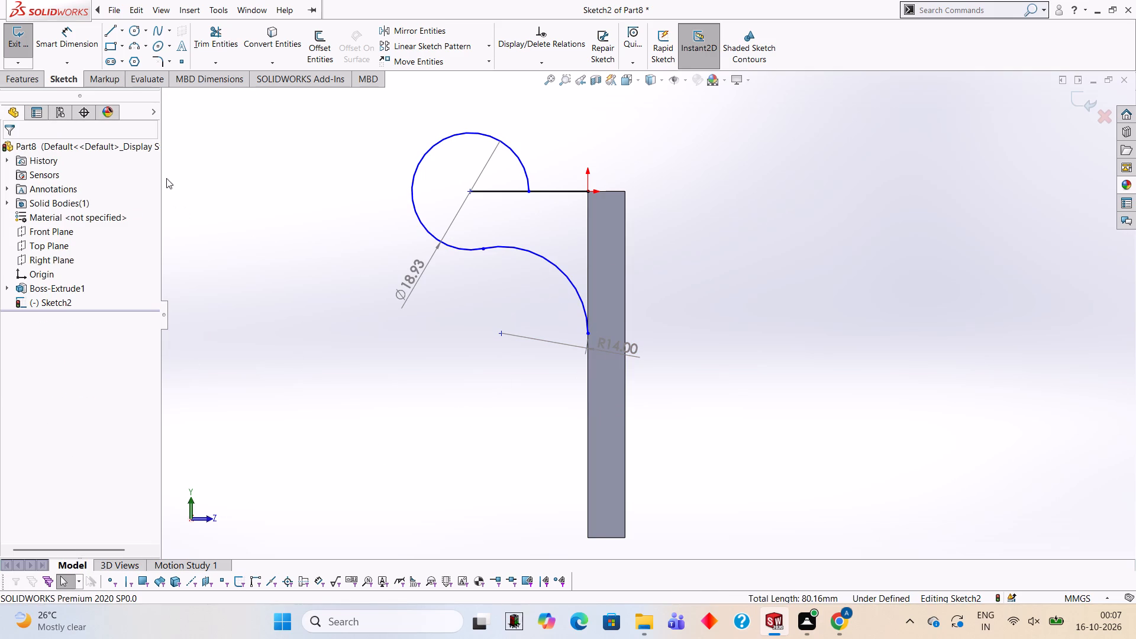
# Draw a horizontal line about 9.5 mm long from the circle's centre to its far side, away from the plate.
pyautogui.click(115, 25)
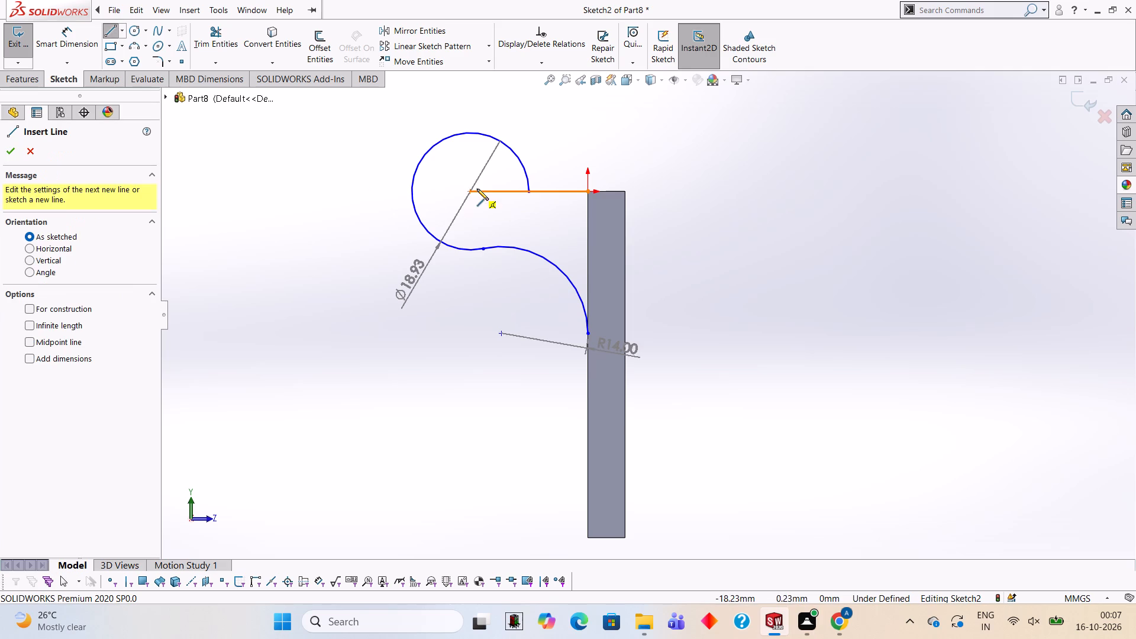
pyautogui.click(469, 189)
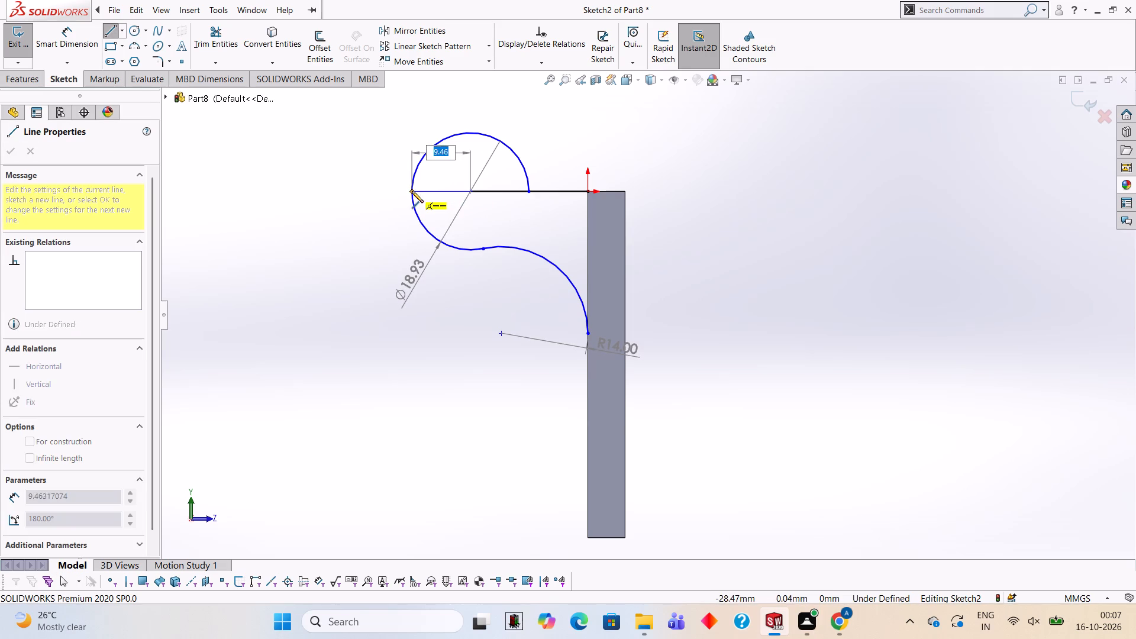
pyautogui.click(412, 191)
# Trim away the part of the circle above the horizontal lines.
pyautogui.click(228, 40)
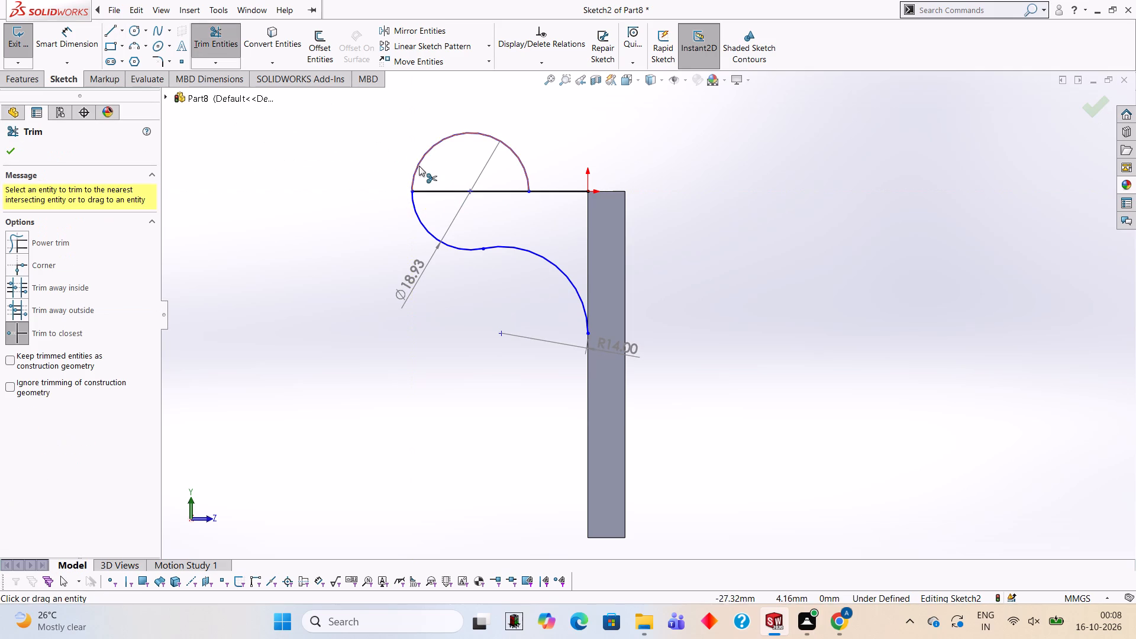
pyautogui.click(417, 166)
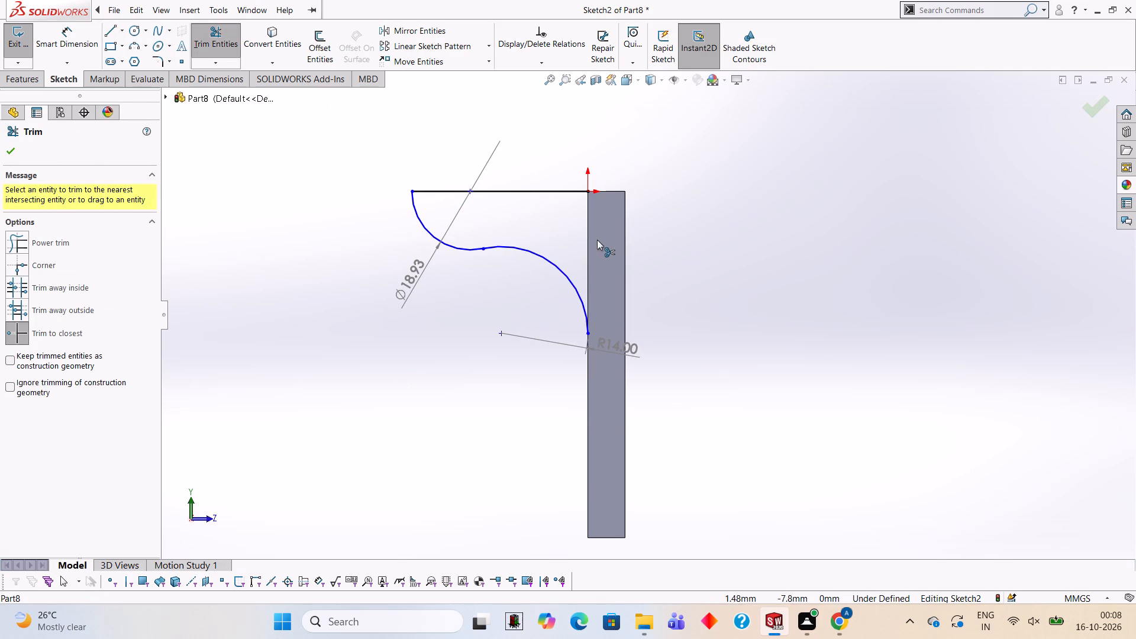
# Close the profile with a vertical line about 22.9 mm long from the origin down to the lower end of the 14 mm radius arc.
pyautogui.click(108, 33)
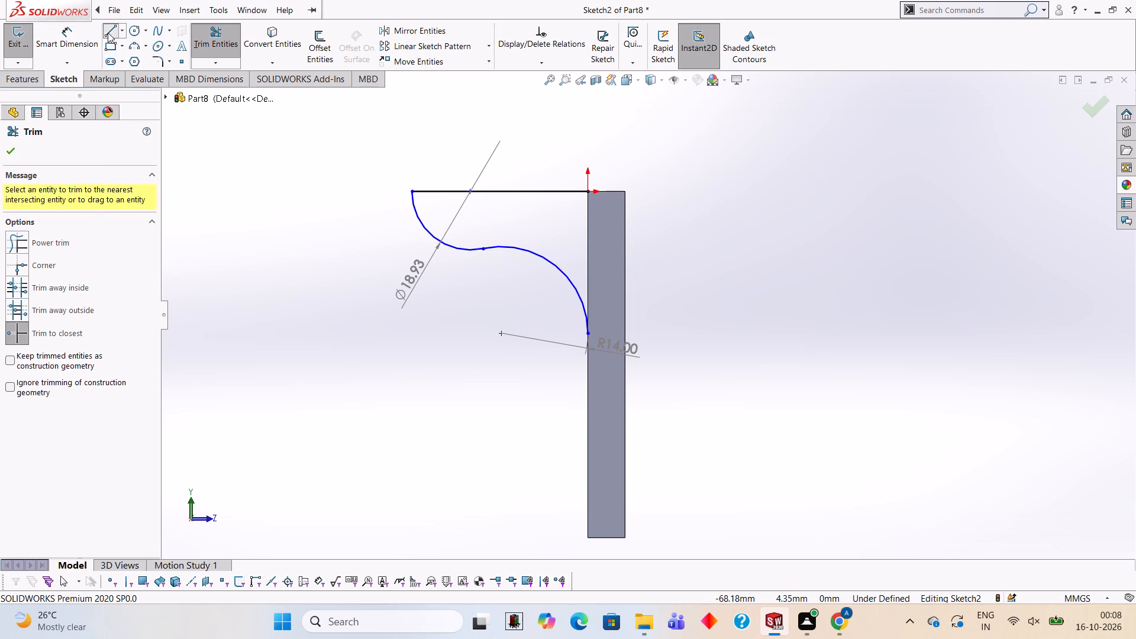
pyautogui.click(585, 192)
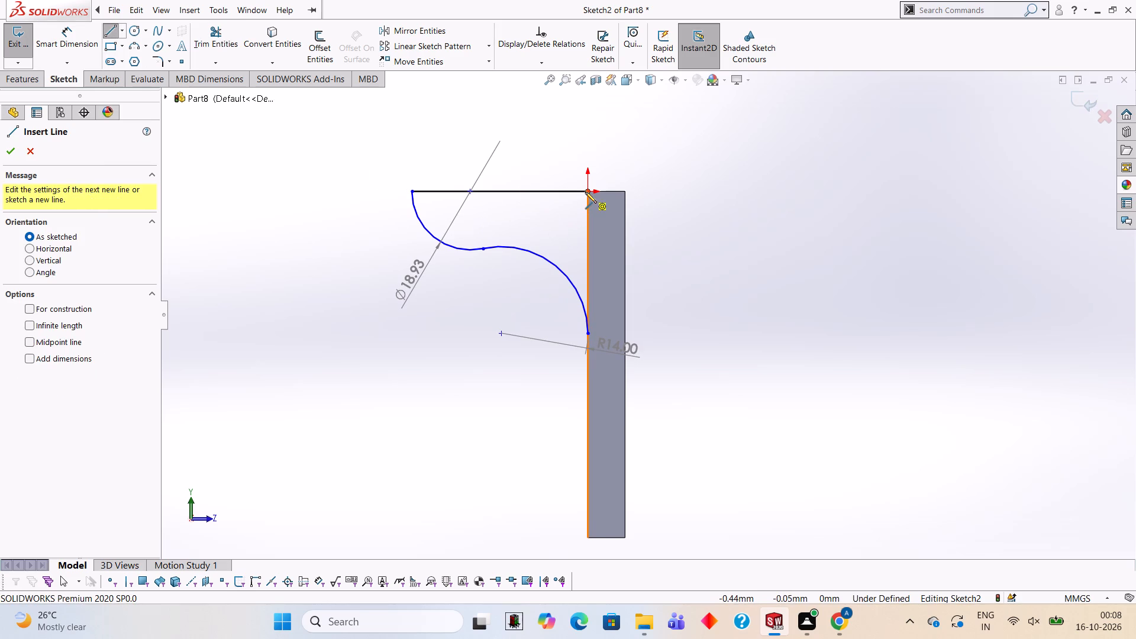
pyautogui.click(589, 334)
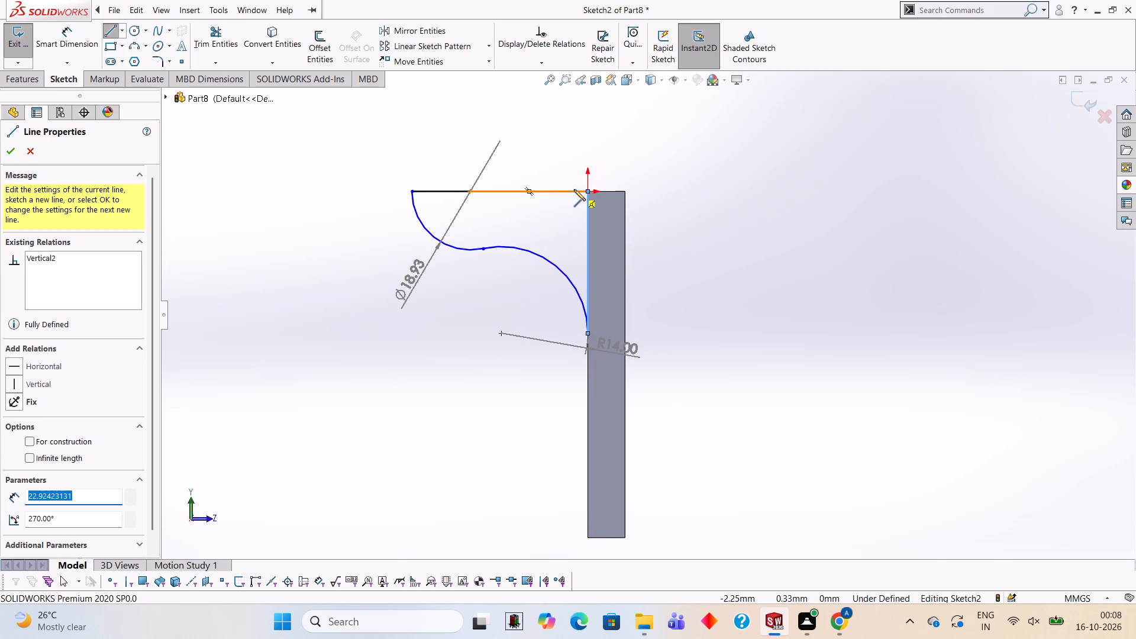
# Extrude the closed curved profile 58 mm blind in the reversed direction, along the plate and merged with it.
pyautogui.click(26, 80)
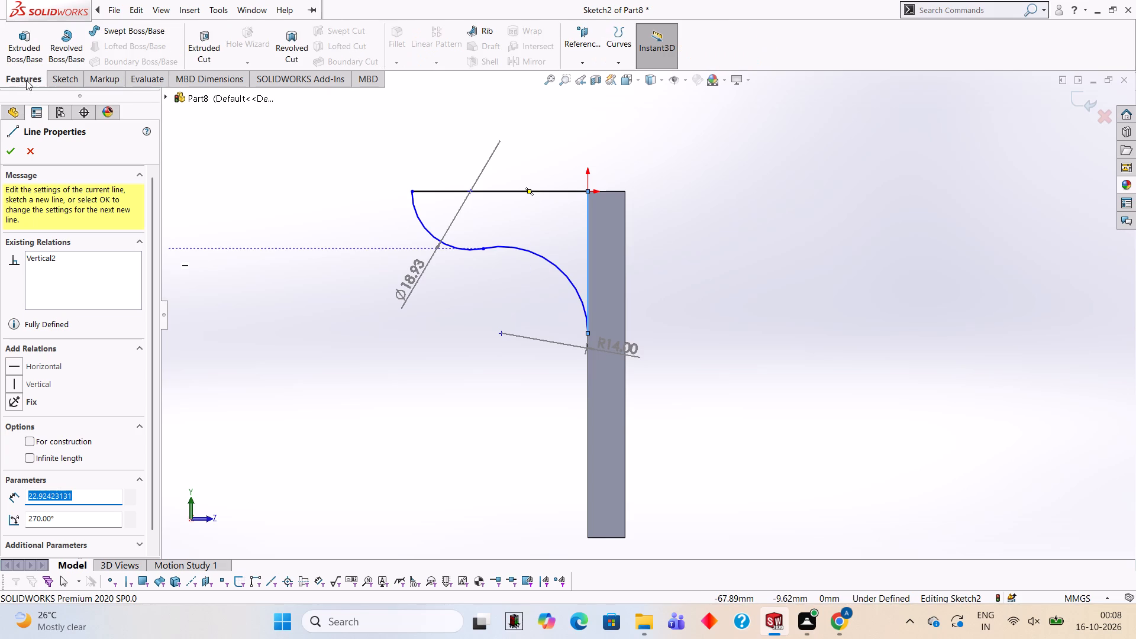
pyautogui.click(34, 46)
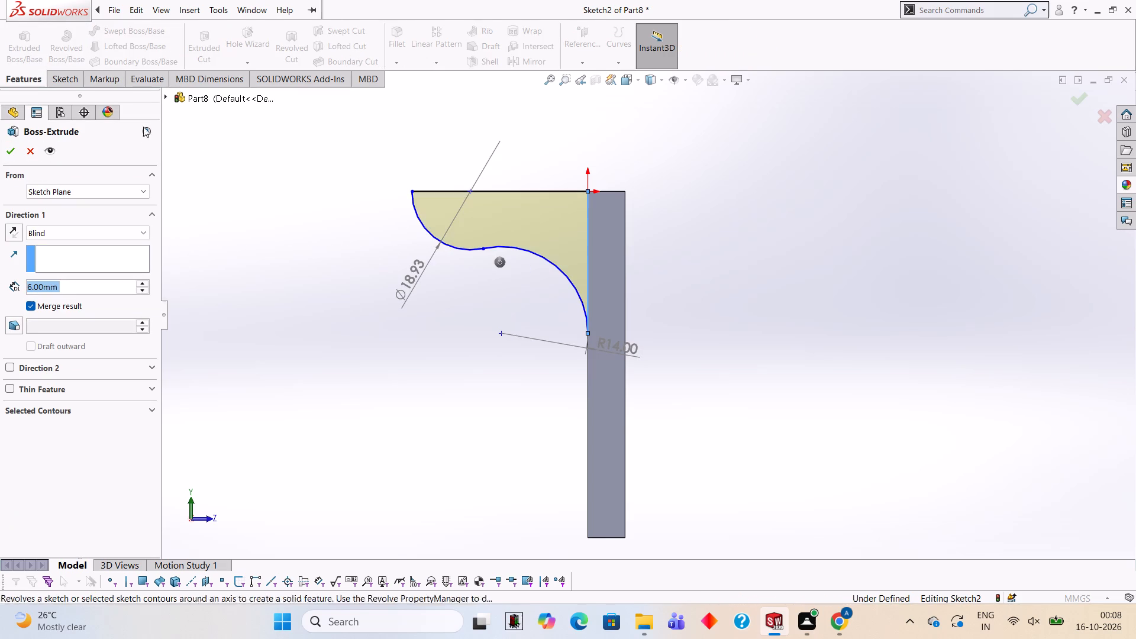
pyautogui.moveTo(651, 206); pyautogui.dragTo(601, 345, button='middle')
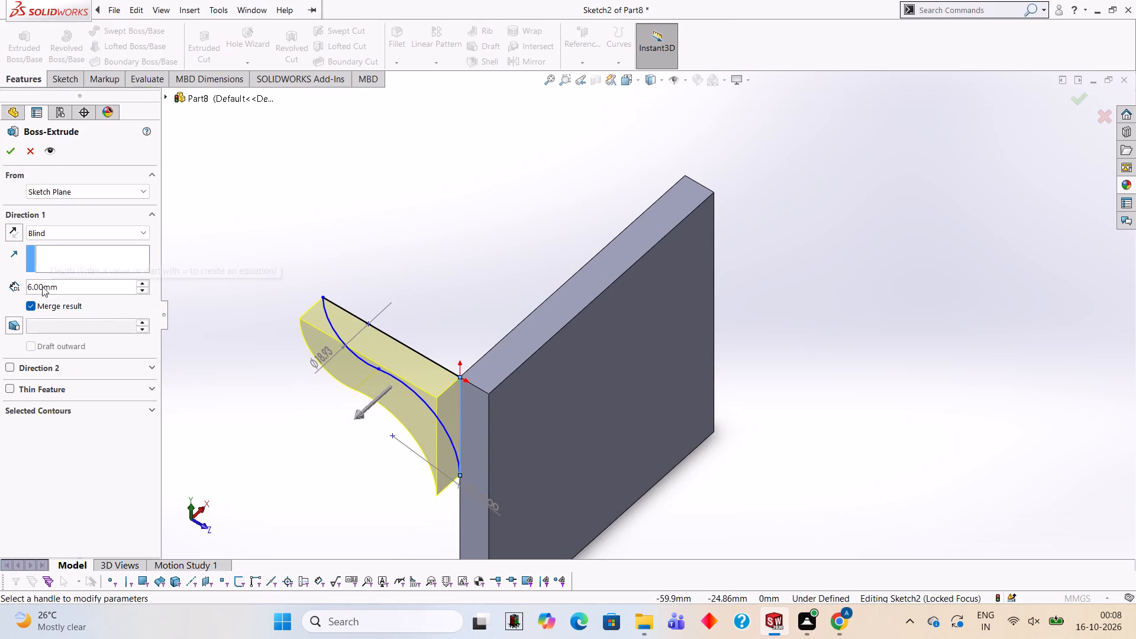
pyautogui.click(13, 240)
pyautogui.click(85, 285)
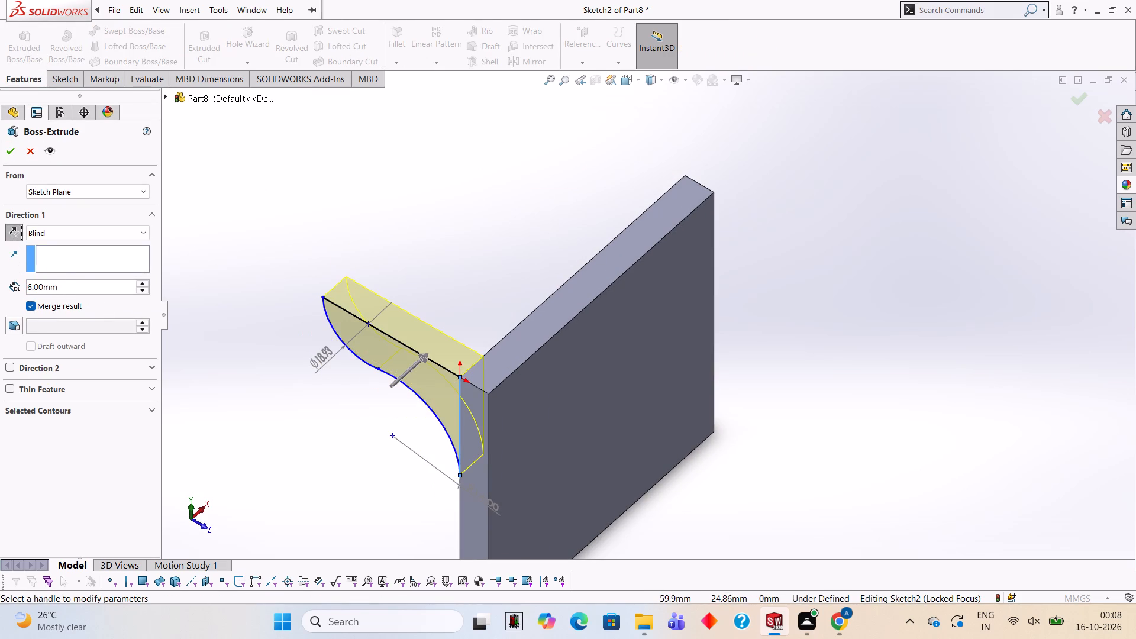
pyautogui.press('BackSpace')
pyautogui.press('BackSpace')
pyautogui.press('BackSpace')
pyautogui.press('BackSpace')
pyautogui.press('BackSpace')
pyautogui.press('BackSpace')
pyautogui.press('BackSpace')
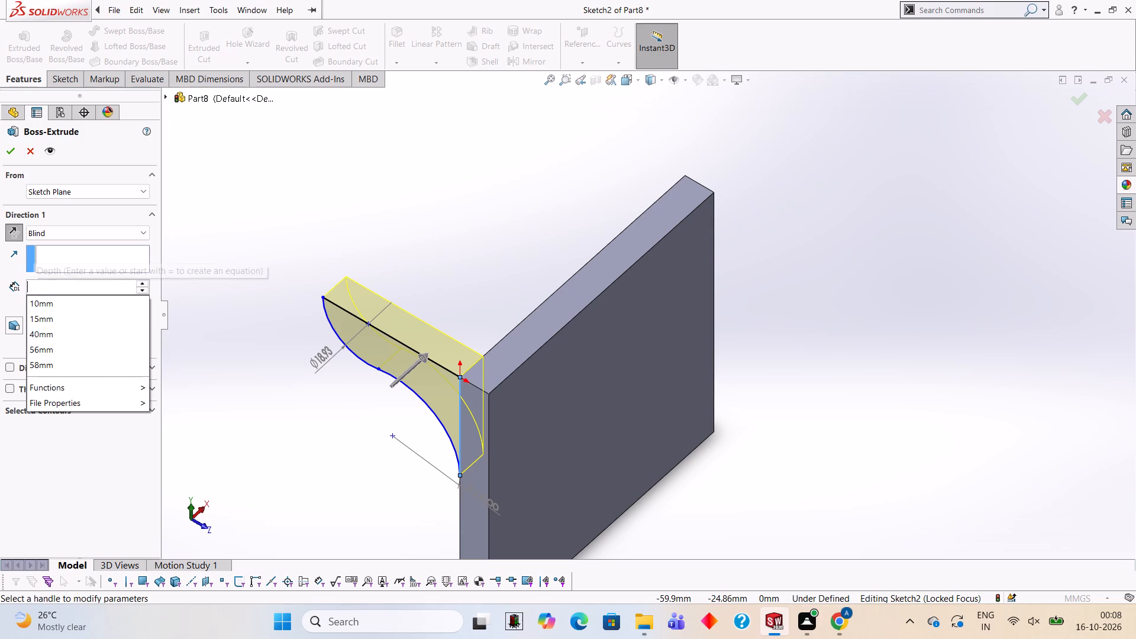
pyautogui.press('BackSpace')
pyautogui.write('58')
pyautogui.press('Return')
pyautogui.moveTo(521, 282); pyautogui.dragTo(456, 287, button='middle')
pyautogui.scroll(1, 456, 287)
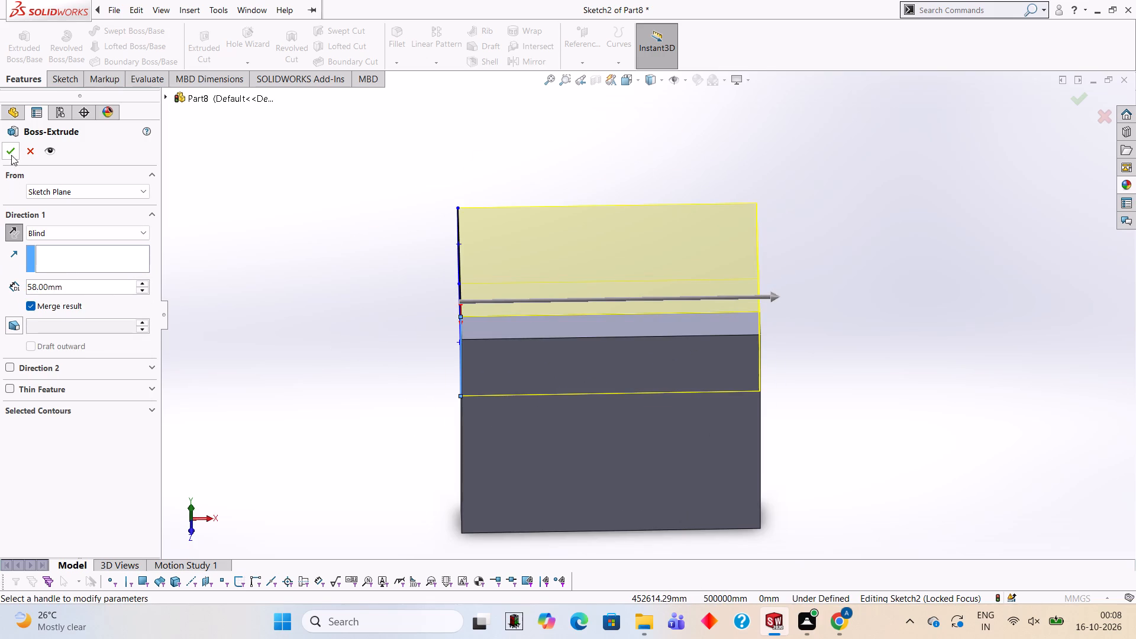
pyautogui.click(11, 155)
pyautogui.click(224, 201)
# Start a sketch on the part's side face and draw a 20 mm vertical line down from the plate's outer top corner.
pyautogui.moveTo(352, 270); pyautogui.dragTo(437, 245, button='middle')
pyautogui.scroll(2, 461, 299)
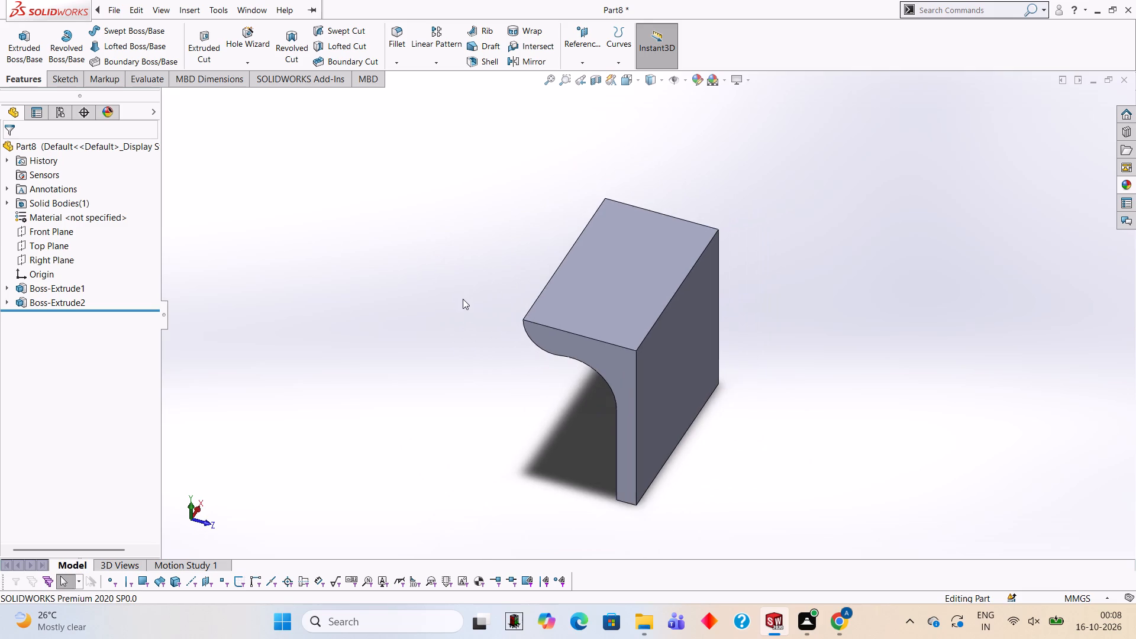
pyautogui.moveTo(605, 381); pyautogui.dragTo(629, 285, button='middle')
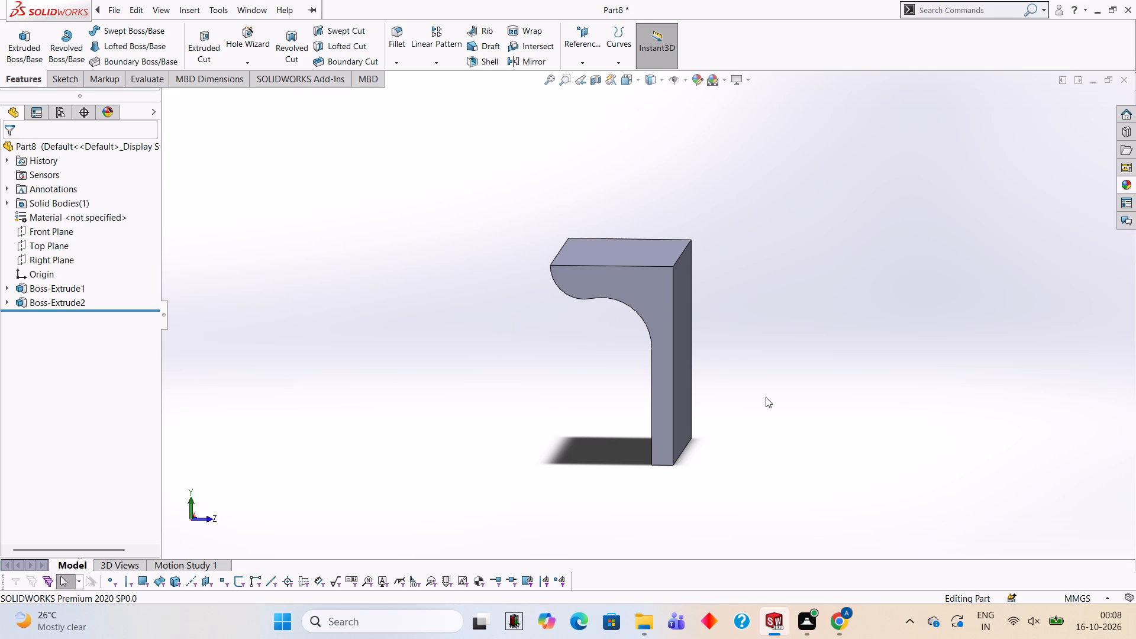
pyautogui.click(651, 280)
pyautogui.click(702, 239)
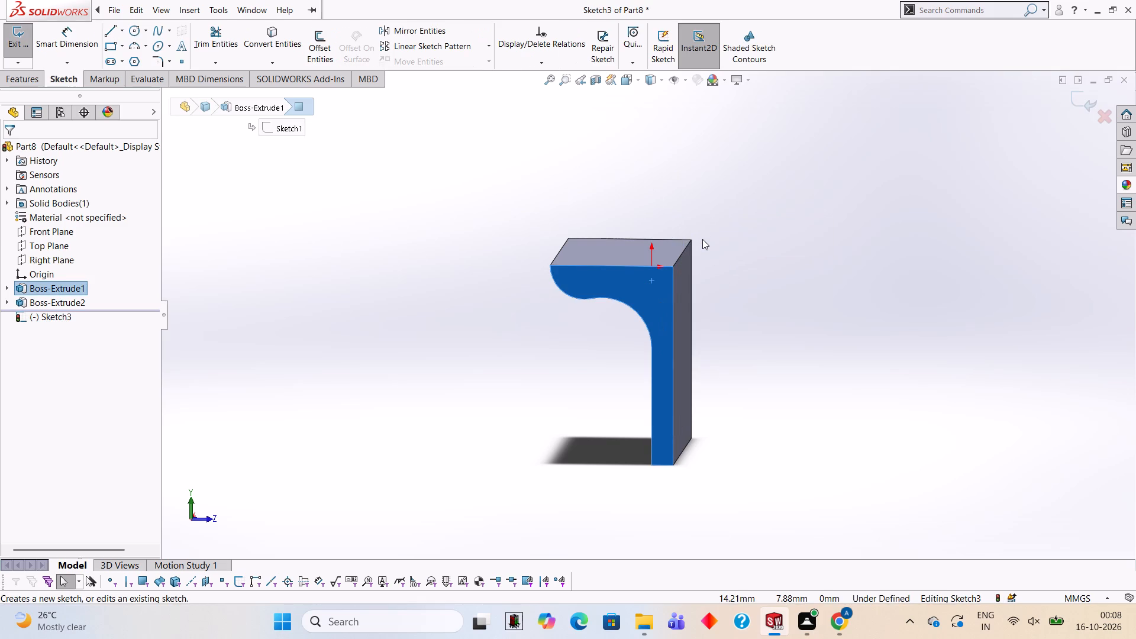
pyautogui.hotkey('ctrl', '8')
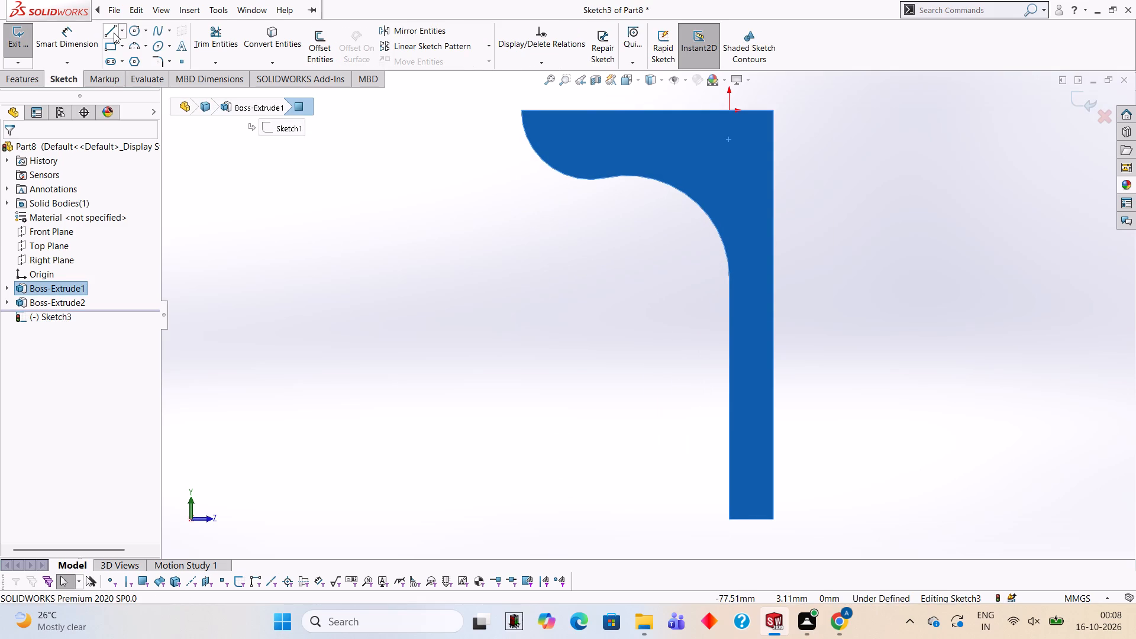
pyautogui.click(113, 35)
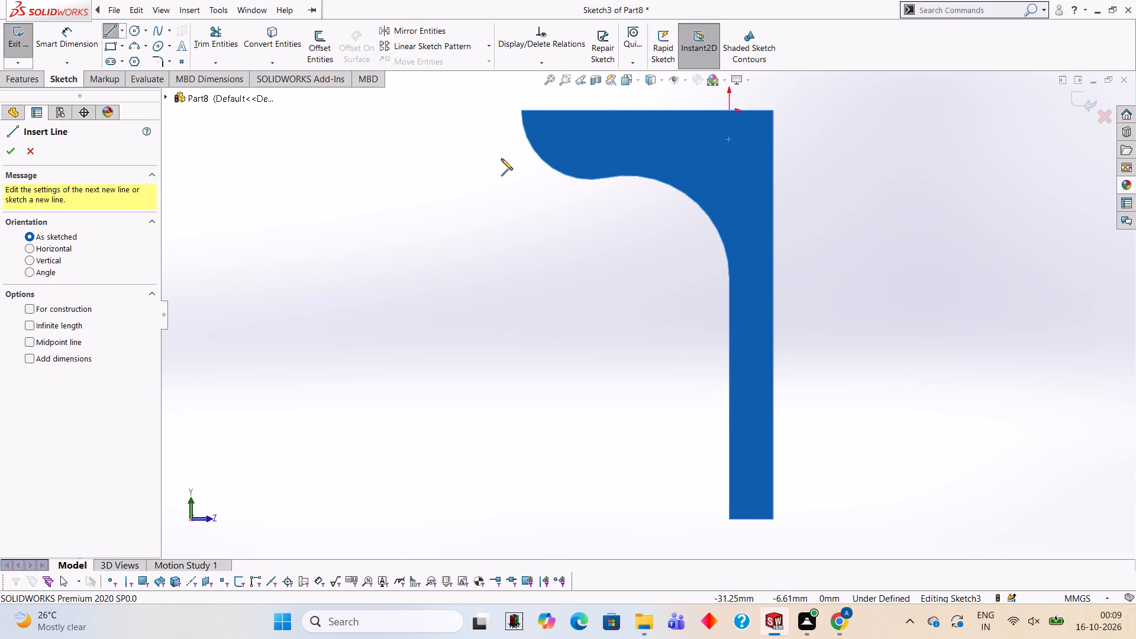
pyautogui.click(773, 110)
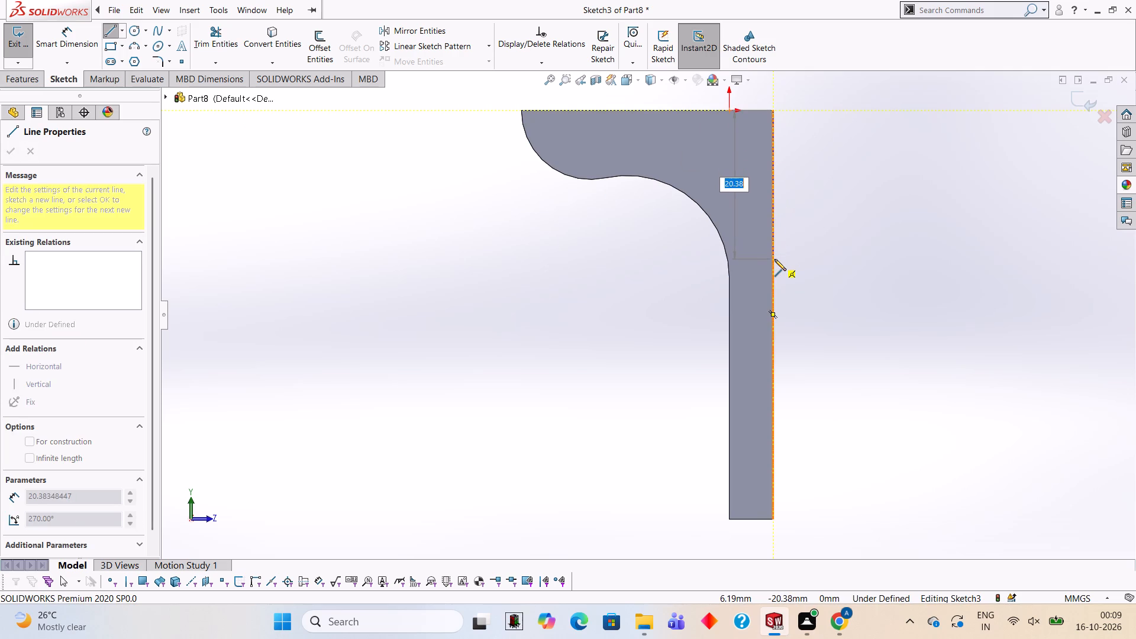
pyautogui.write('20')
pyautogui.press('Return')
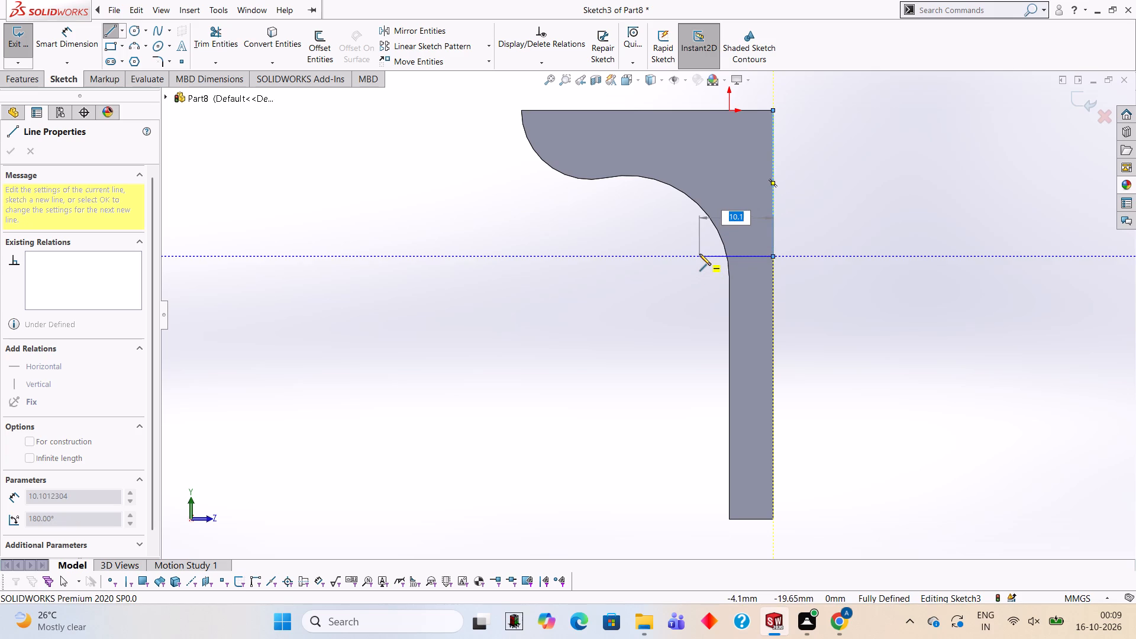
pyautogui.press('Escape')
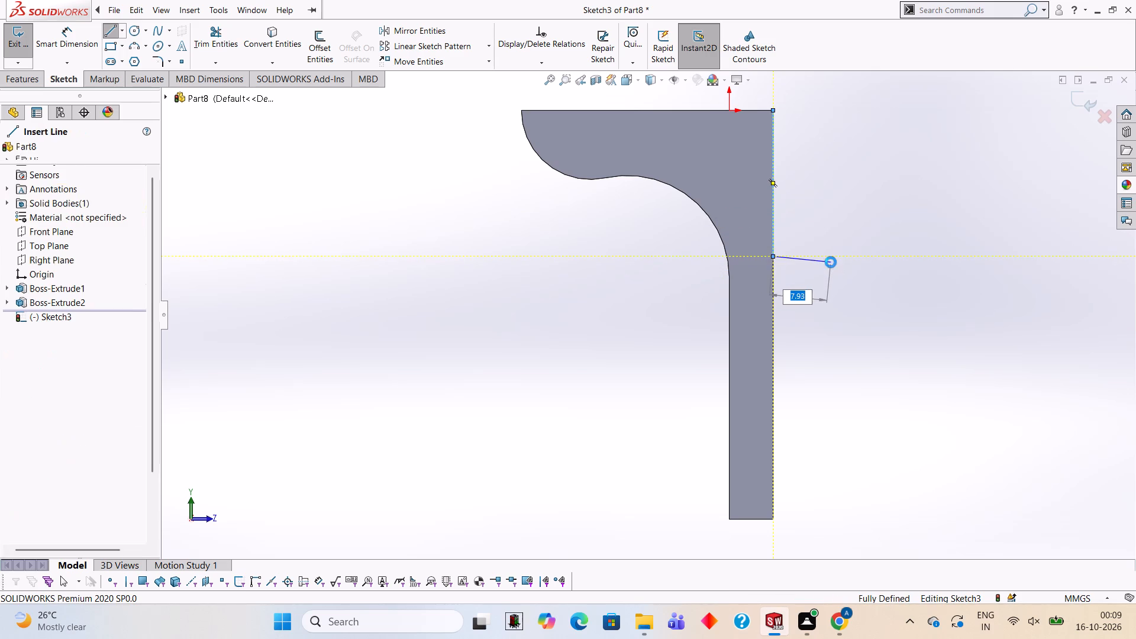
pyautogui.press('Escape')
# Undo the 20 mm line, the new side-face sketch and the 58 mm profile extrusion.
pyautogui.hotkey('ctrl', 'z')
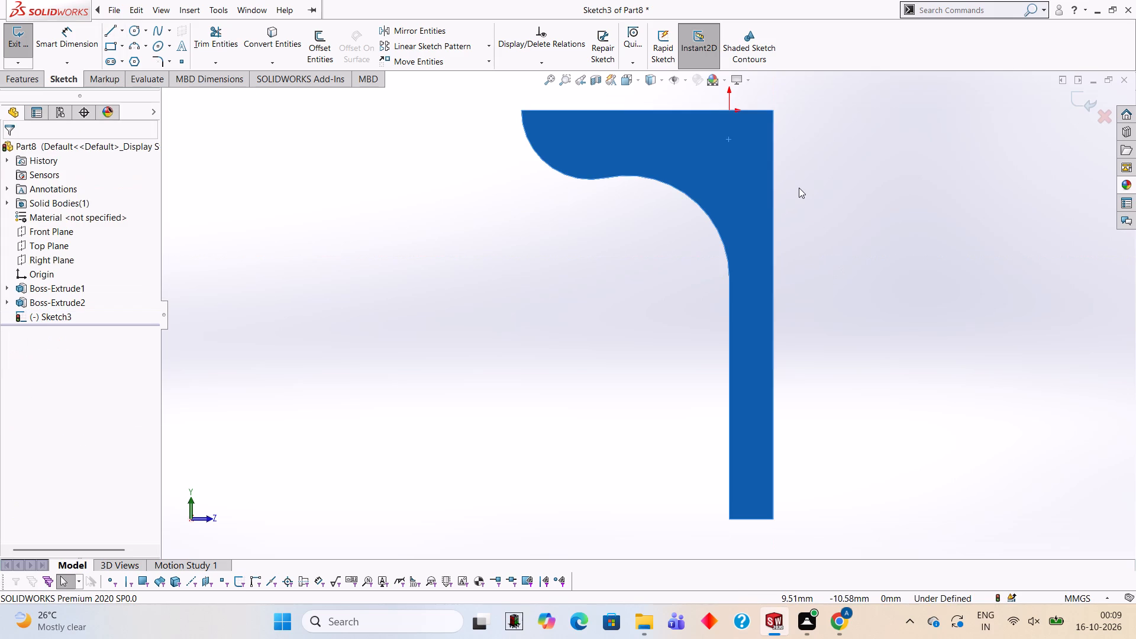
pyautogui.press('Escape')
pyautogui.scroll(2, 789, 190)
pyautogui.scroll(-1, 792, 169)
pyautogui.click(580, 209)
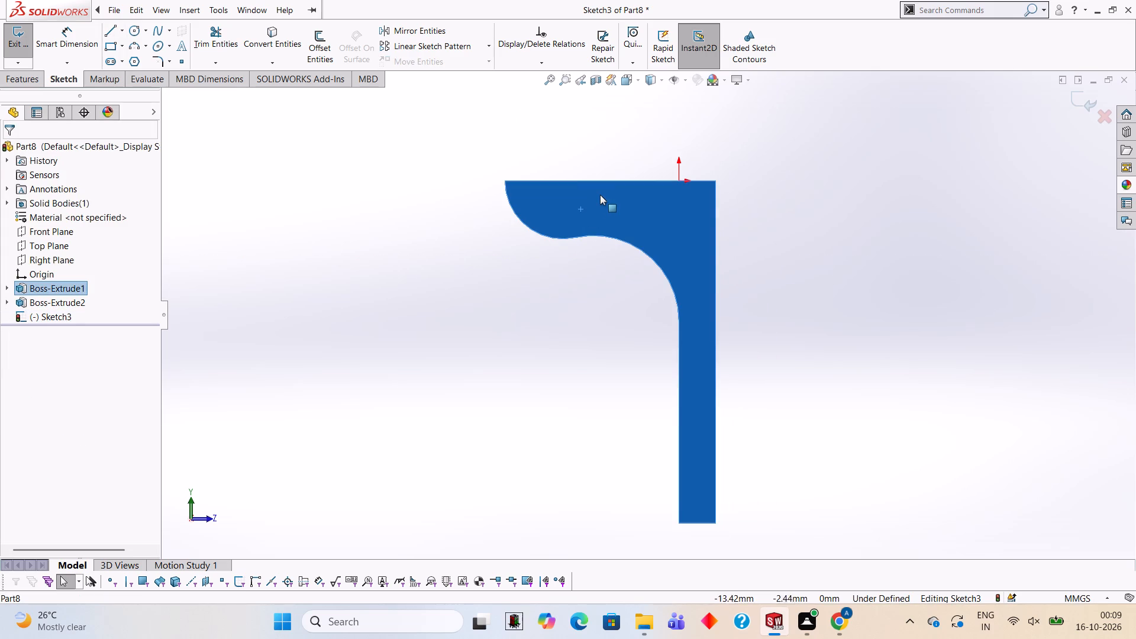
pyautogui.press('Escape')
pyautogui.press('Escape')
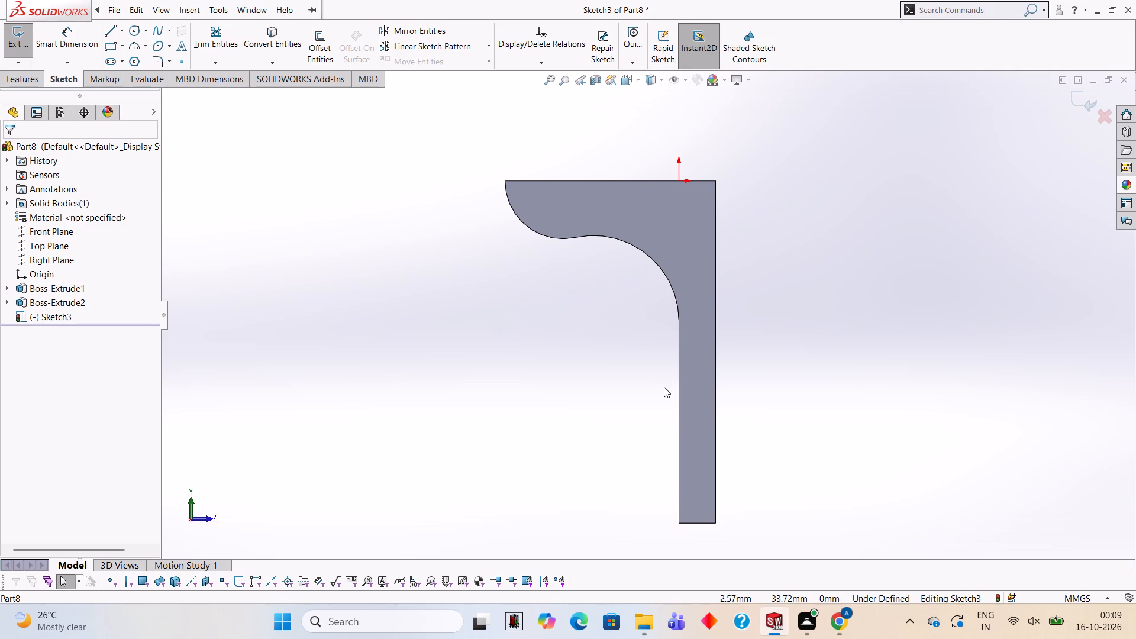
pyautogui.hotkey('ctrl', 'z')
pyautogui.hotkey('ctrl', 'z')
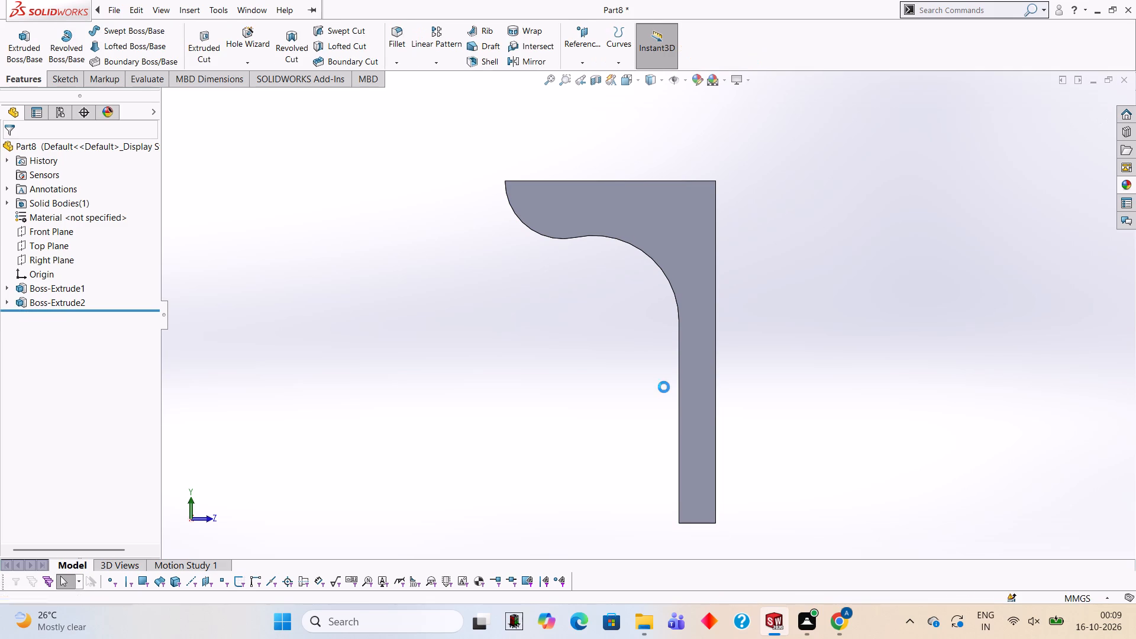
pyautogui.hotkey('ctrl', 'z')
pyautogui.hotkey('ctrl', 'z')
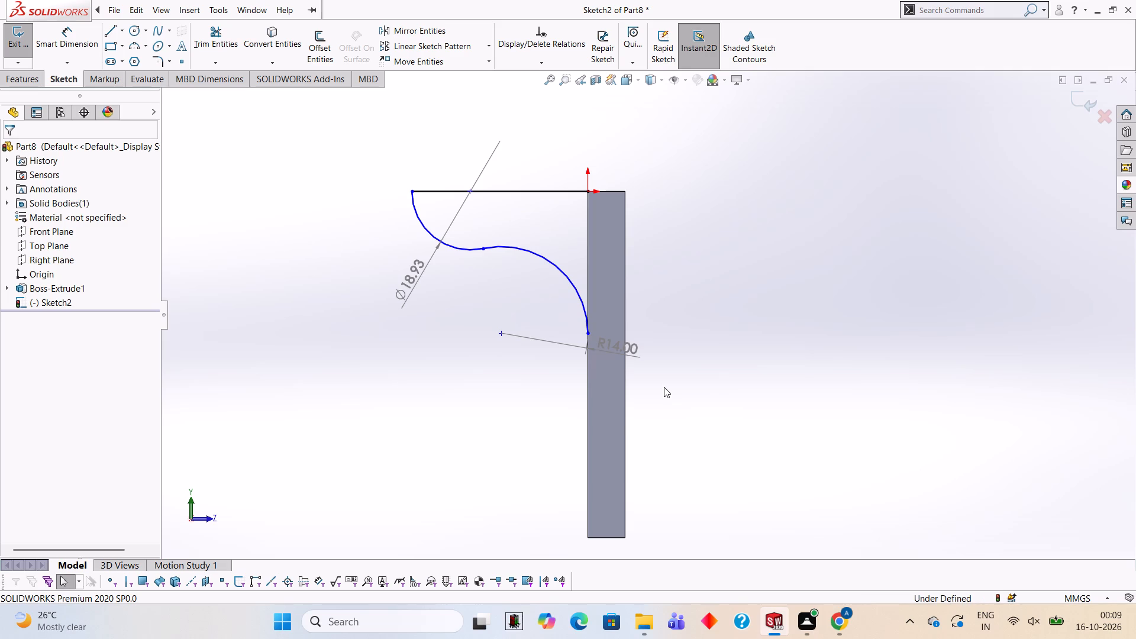
# Undo the profile sketch's trims and arc tangent relations, back to the full 19 mm circle and 14 mm radius arc.
pyautogui.hotkey('ctrl', 'z')
pyautogui.hotkey('ctrl', 'z')
pyautogui.hotkey('ctrl', 'z')
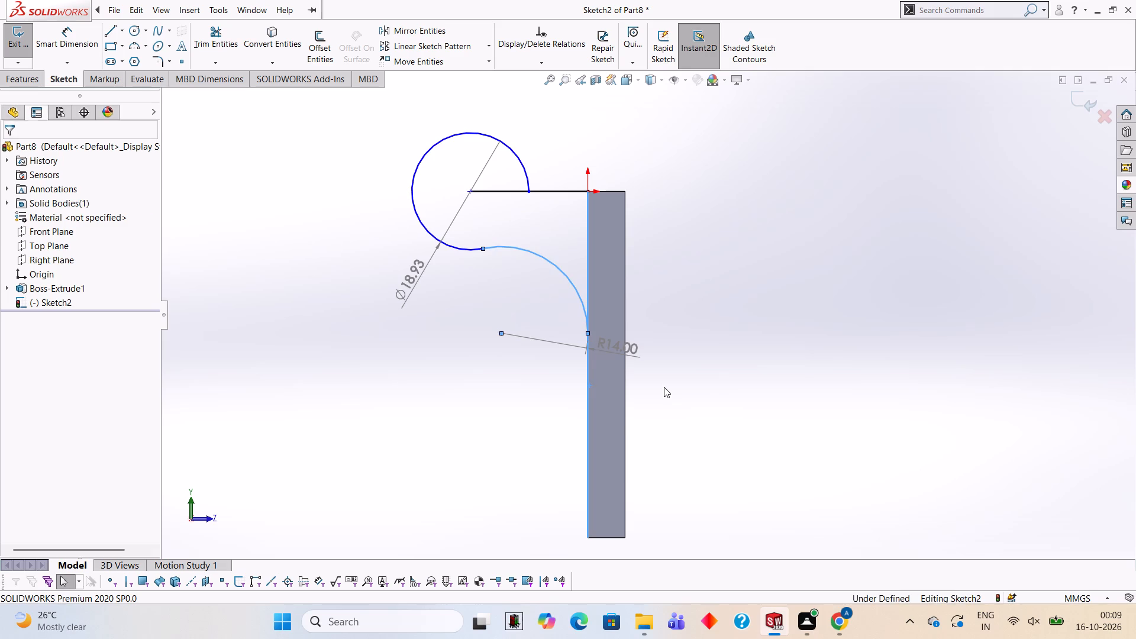
pyautogui.hotkey('ctrl', 'z')
pyautogui.hotkey('ctrl', 'z')
pyautogui.hotkey('ctrl', 'z')
pyautogui.hotkey('ctrl', 'z')
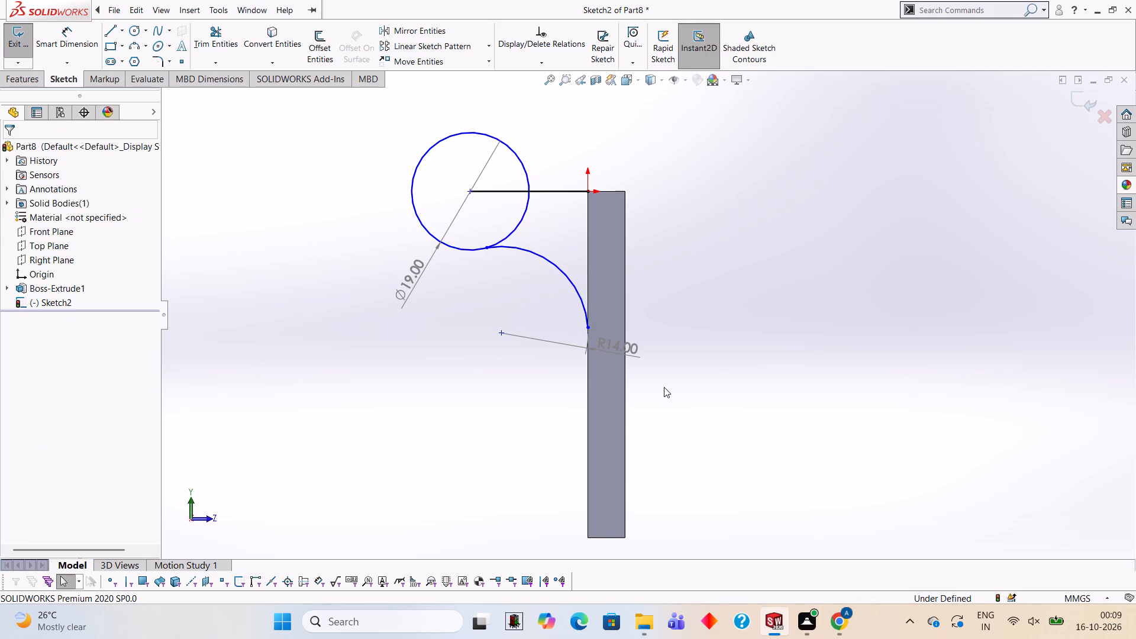
# Trim away the 14 mm radius arc between the circle and the plate.
pyautogui.click(236, 44)
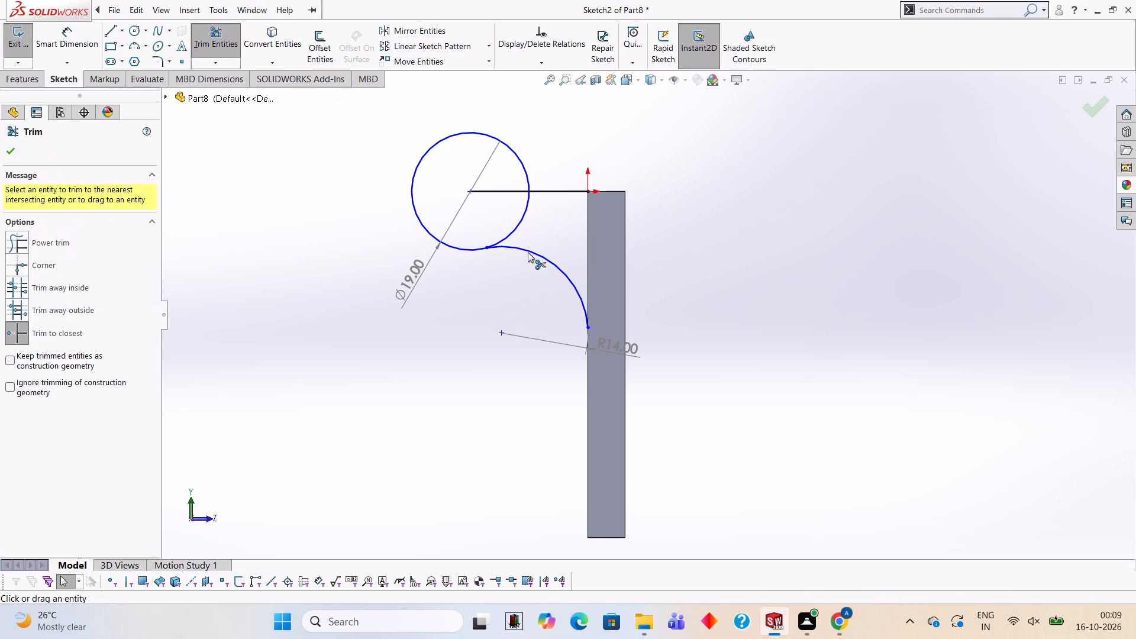
pyautogui.click(531, 253)
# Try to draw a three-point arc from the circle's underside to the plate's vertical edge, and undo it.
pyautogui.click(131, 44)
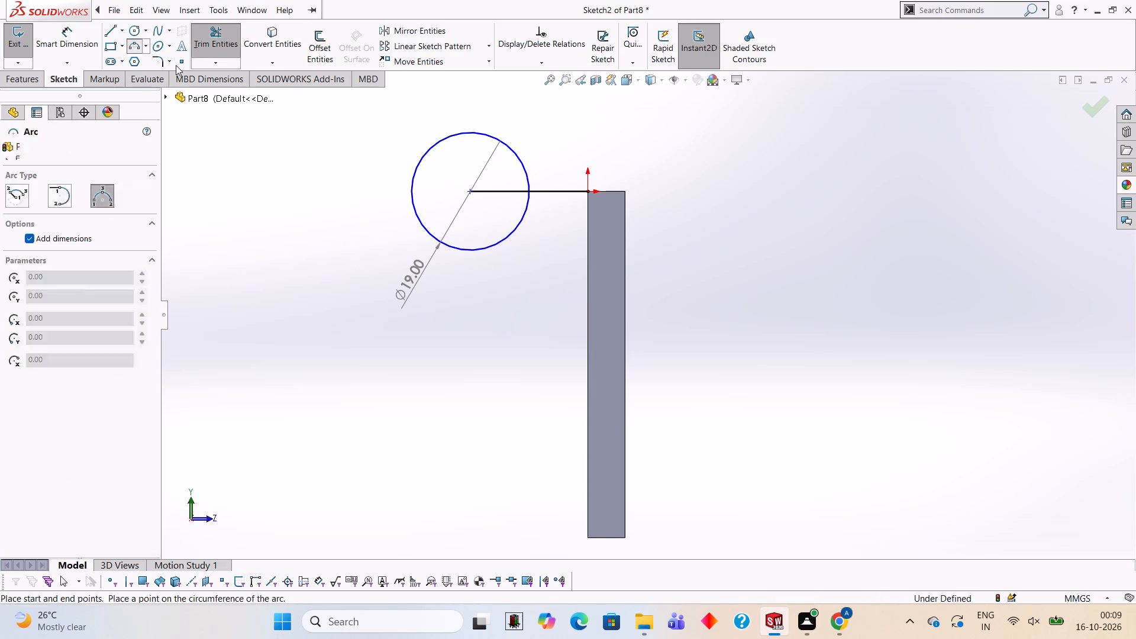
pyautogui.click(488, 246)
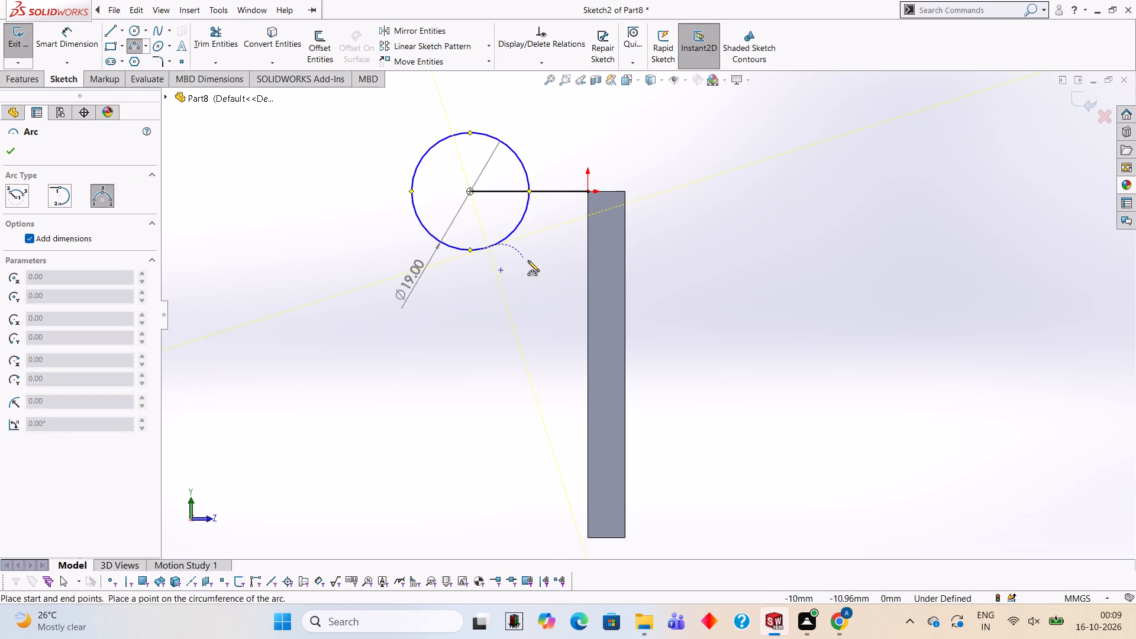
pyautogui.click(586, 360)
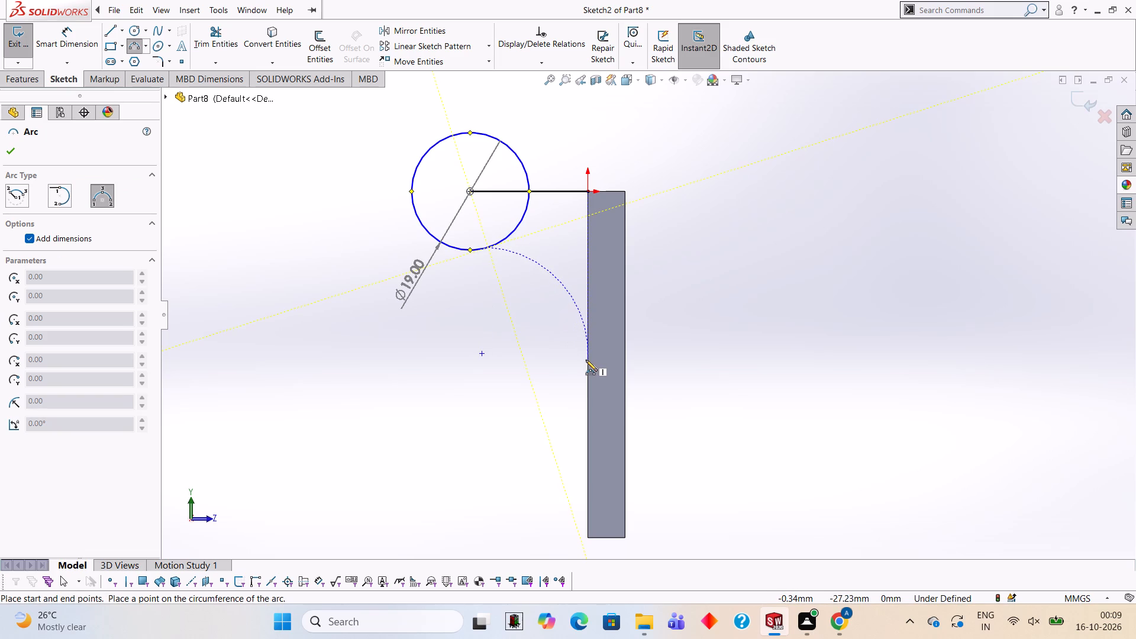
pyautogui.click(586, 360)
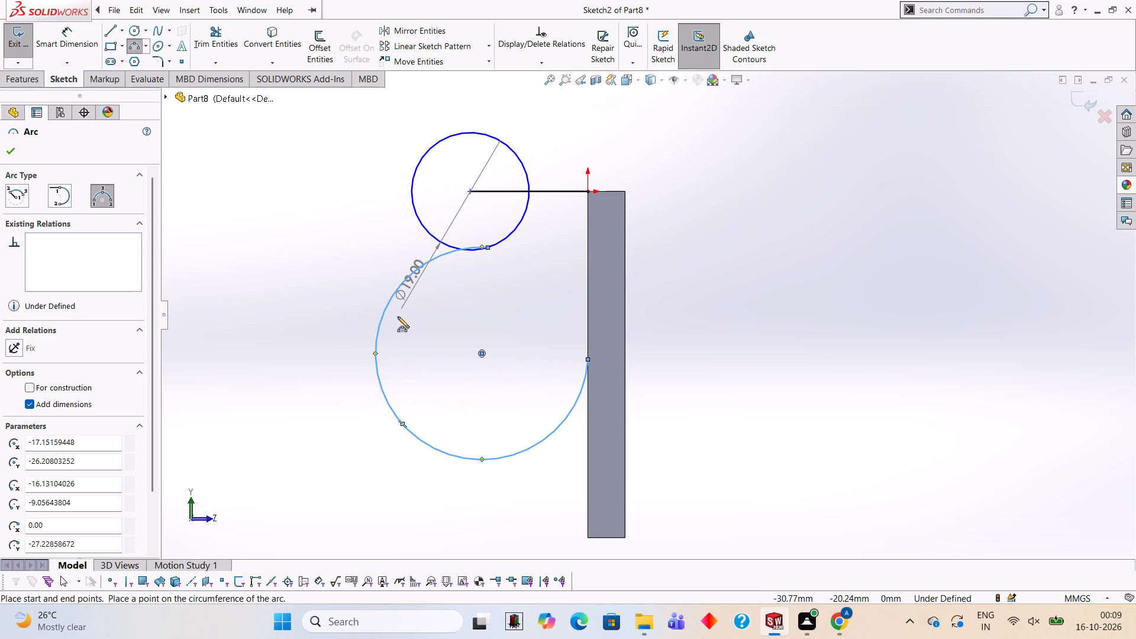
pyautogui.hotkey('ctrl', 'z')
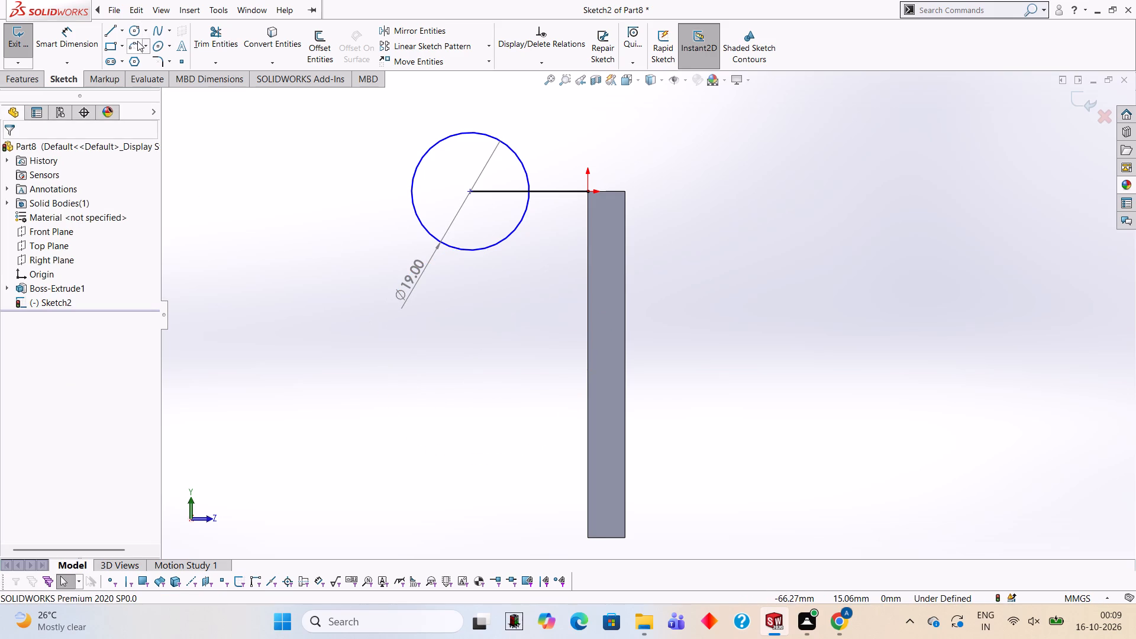
# Draw a three-point arc of about 18.33 mm radius from the circle's underside to the plate's adjoining vertical edge.
pyautogui.click(137, 50)
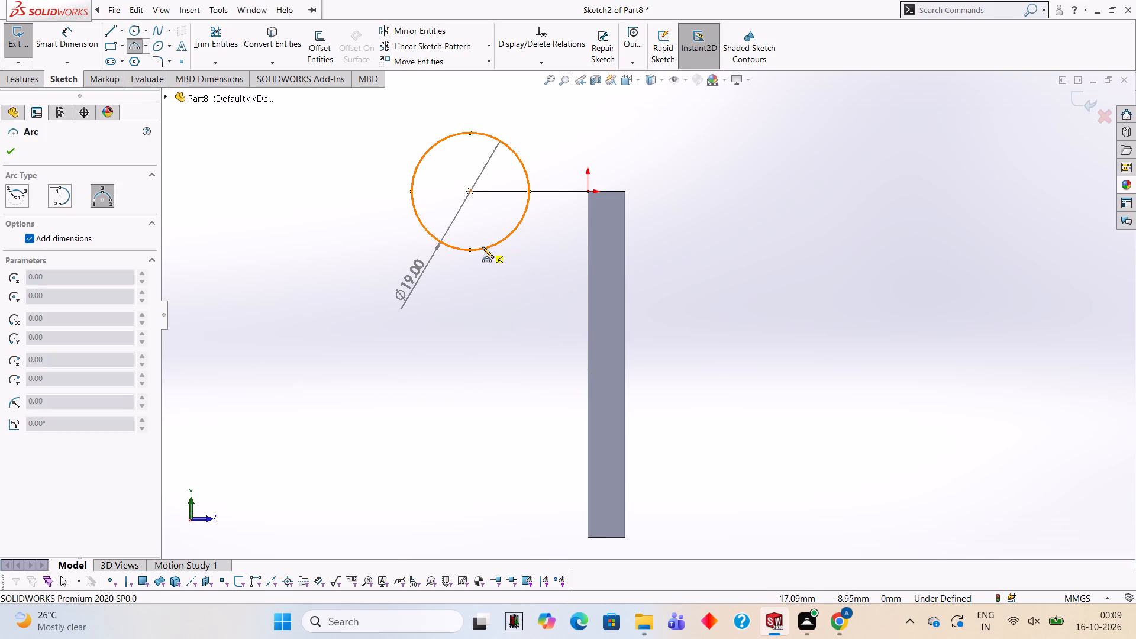
pyautogui.click(488, 248)
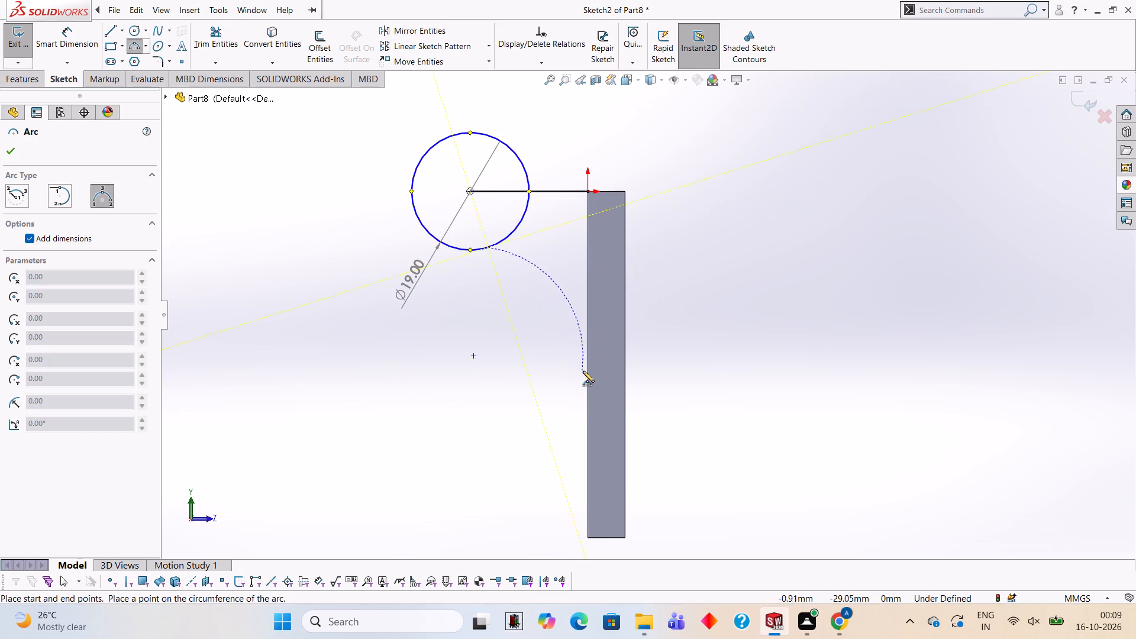
pyautogui.click(586, 373)
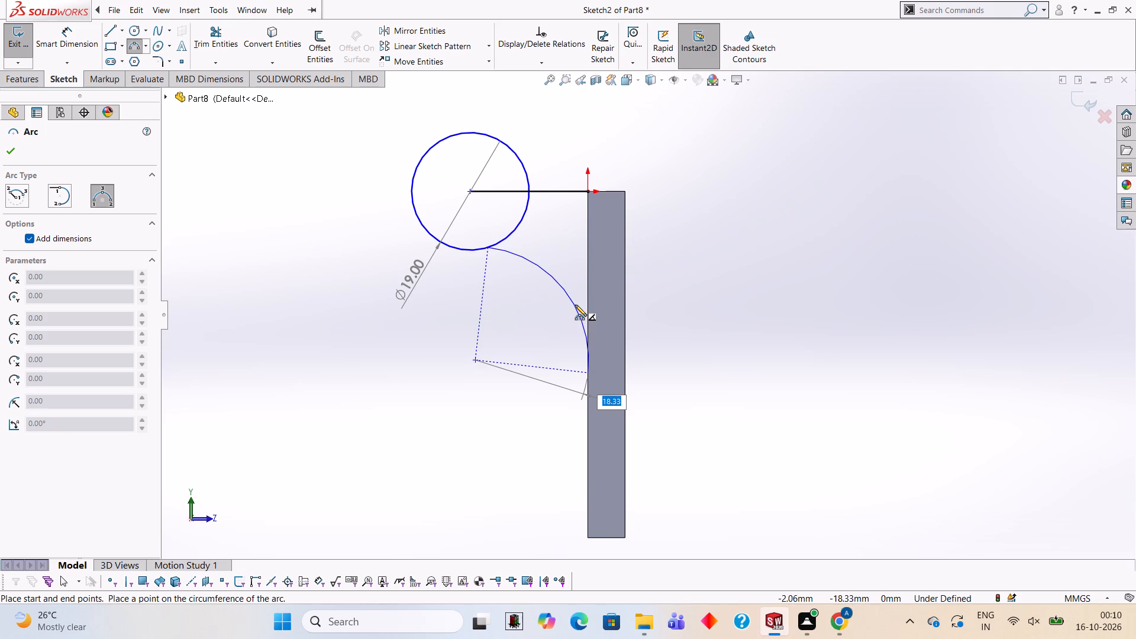
pyautogui.click(575, 305)
pyautogui.press('Escape')
pyautogui.press('Escape')
pyautogui.press('Escape')
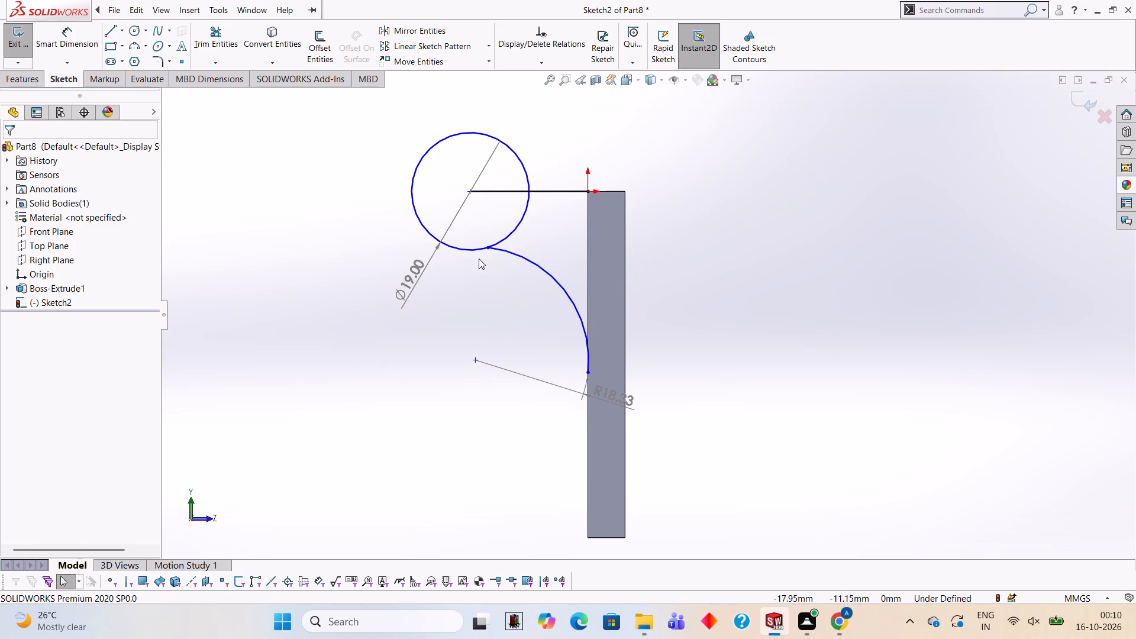
# Add a tangent relation between the 19 mm circle and the new three-point arc.
pyautogui.click(470, 251)
pyautogui.keyDown('ctrl'); pyautogui.click(512, 256); pyautogui.keyUp('ctrl')
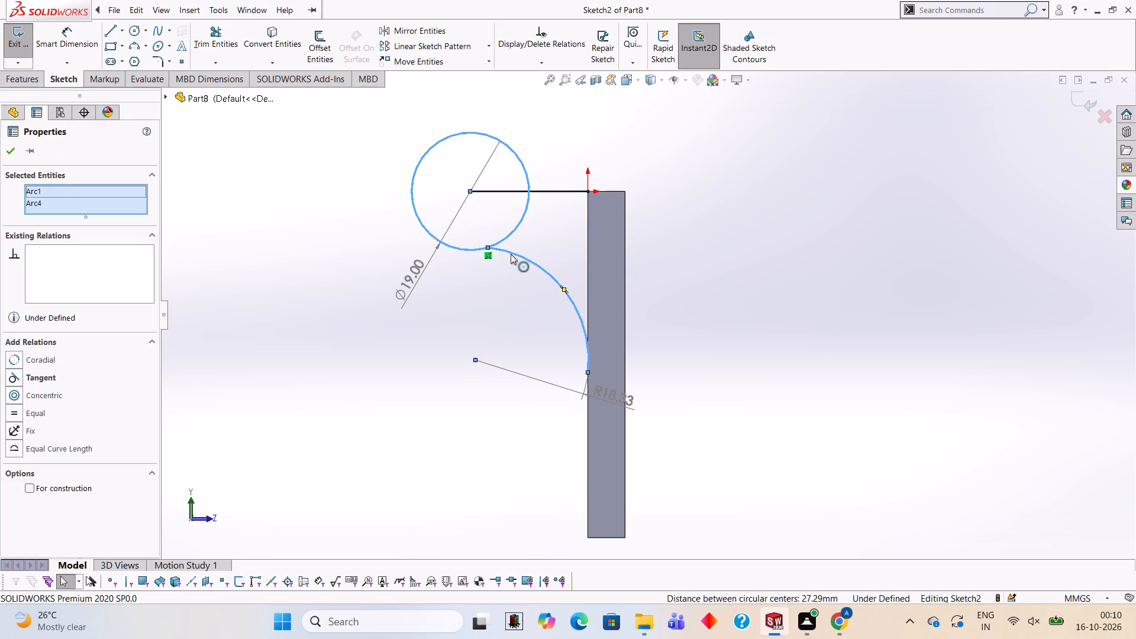
pyautogui.keyDown('ctrl'); pyautogui.click(49, 374); pyautogui.keyUp('ctrl')
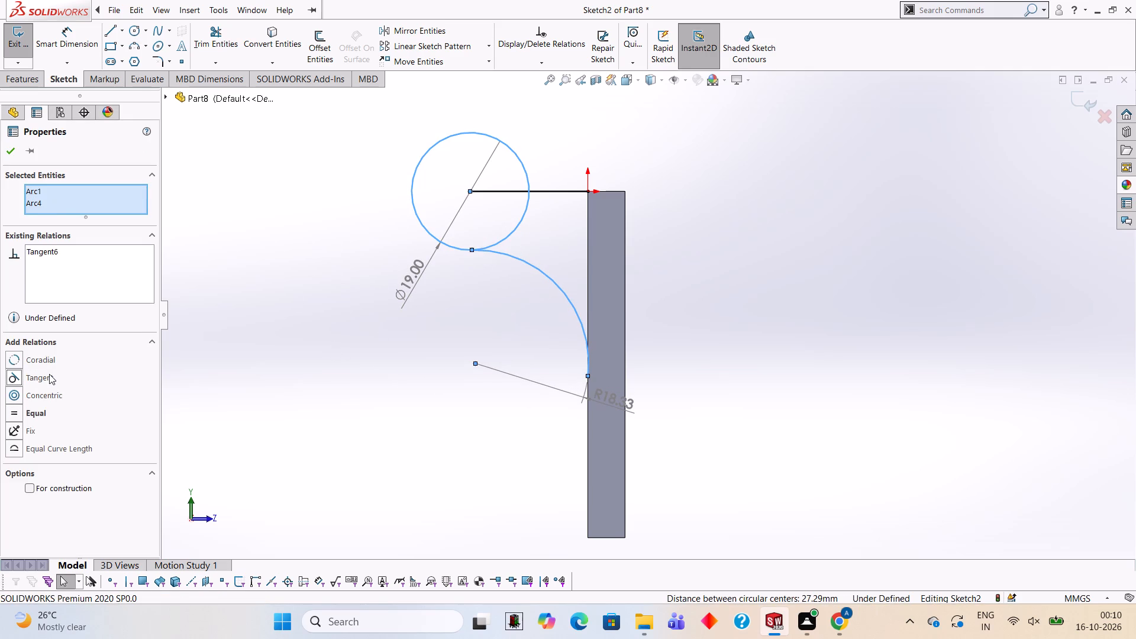
pyautogui.press('Escape')
pyautogui.press('Escape')
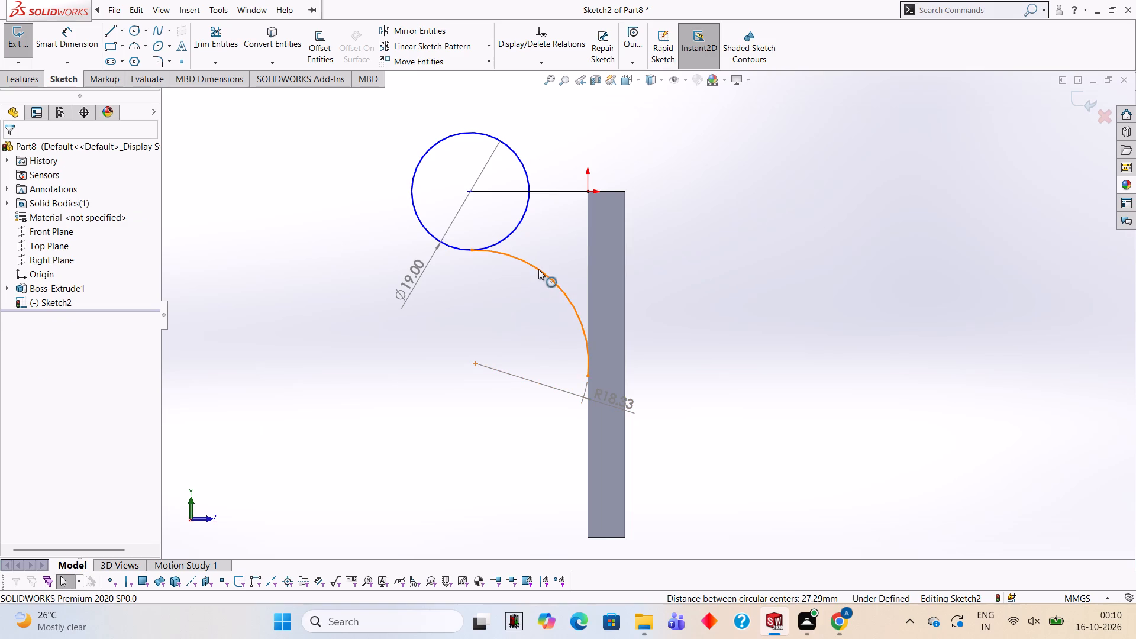
# Add a tangent relation between the 18.33 mm radius arc and the plate's adjoining vertical edge.
pyautogui.click(538, 269)
pyautogui.keyDown('ctrl'); pyautogui.click(588, 311); pyautogui.keyUp('ctrl')
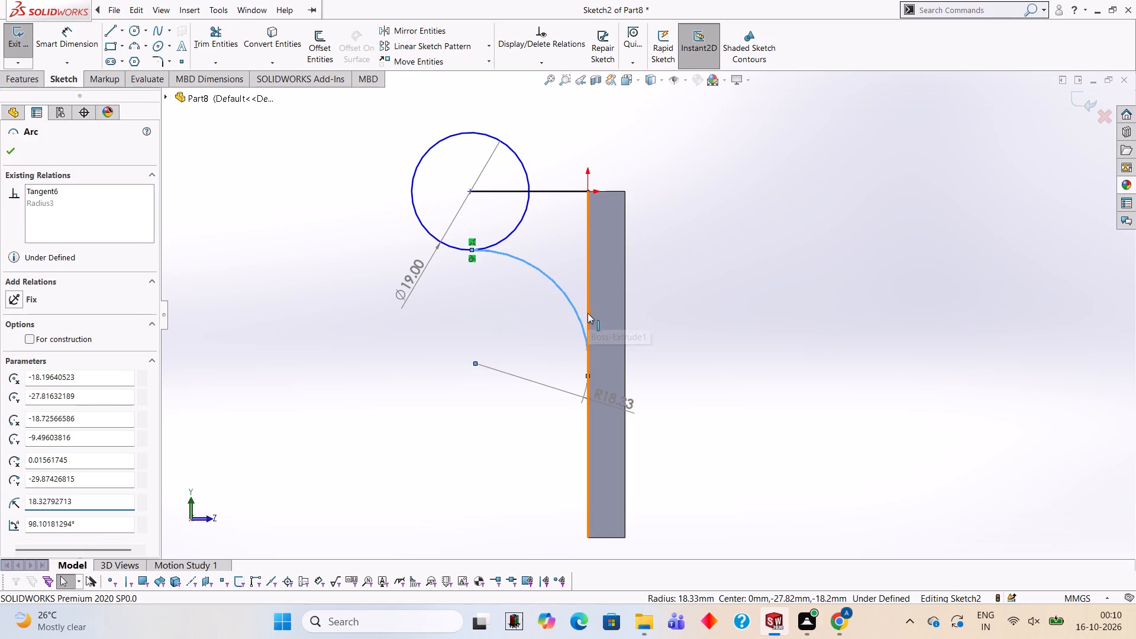
pyautogui.keyDown('ctrl'); pyautogui.click(53, 359); pyautogui.keyUp('ctrl')
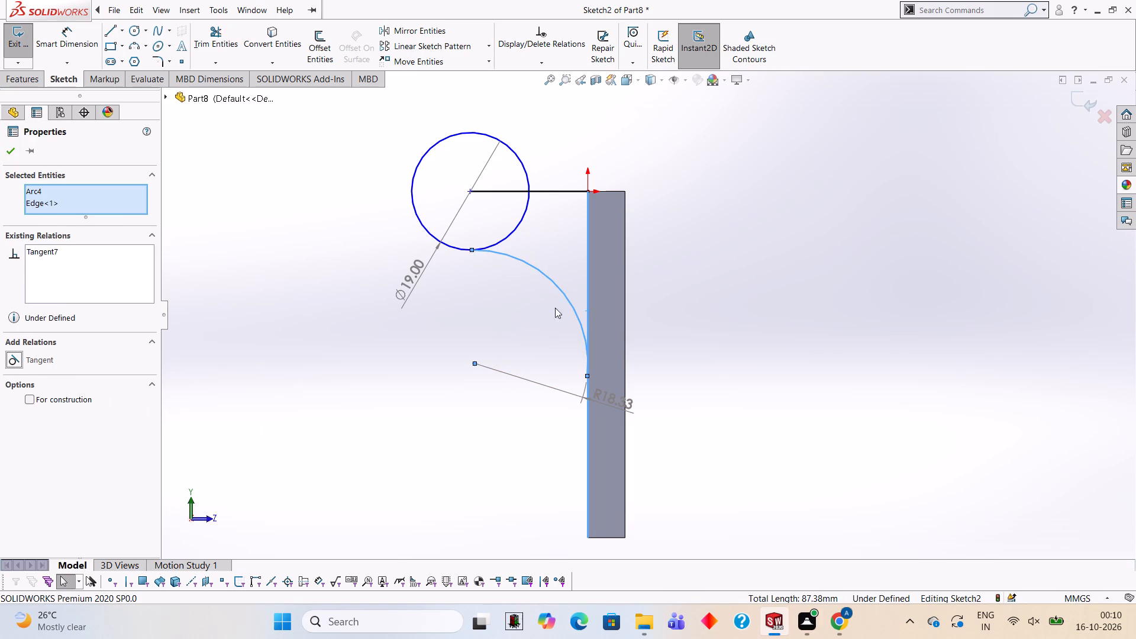
pyautogui.press('Escape')
pyautogui.press('Escape')
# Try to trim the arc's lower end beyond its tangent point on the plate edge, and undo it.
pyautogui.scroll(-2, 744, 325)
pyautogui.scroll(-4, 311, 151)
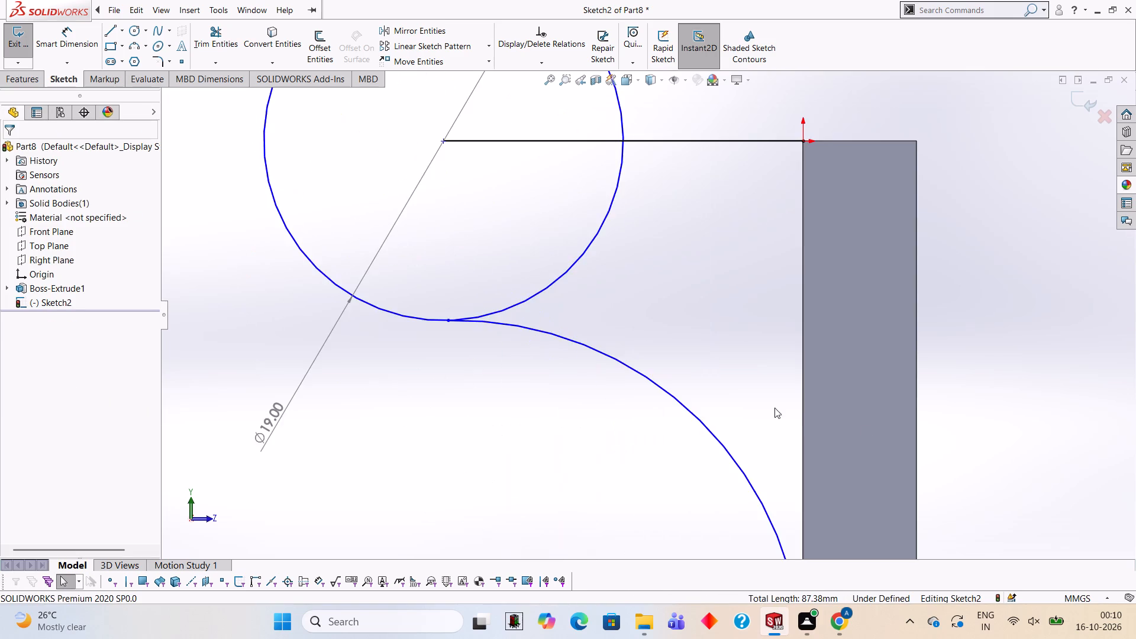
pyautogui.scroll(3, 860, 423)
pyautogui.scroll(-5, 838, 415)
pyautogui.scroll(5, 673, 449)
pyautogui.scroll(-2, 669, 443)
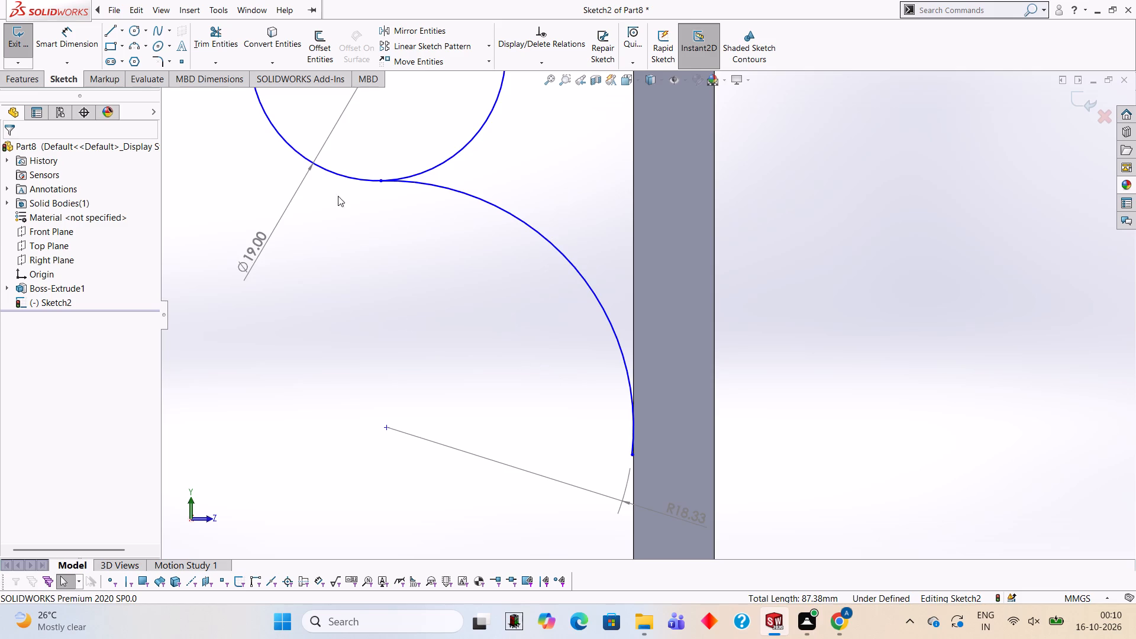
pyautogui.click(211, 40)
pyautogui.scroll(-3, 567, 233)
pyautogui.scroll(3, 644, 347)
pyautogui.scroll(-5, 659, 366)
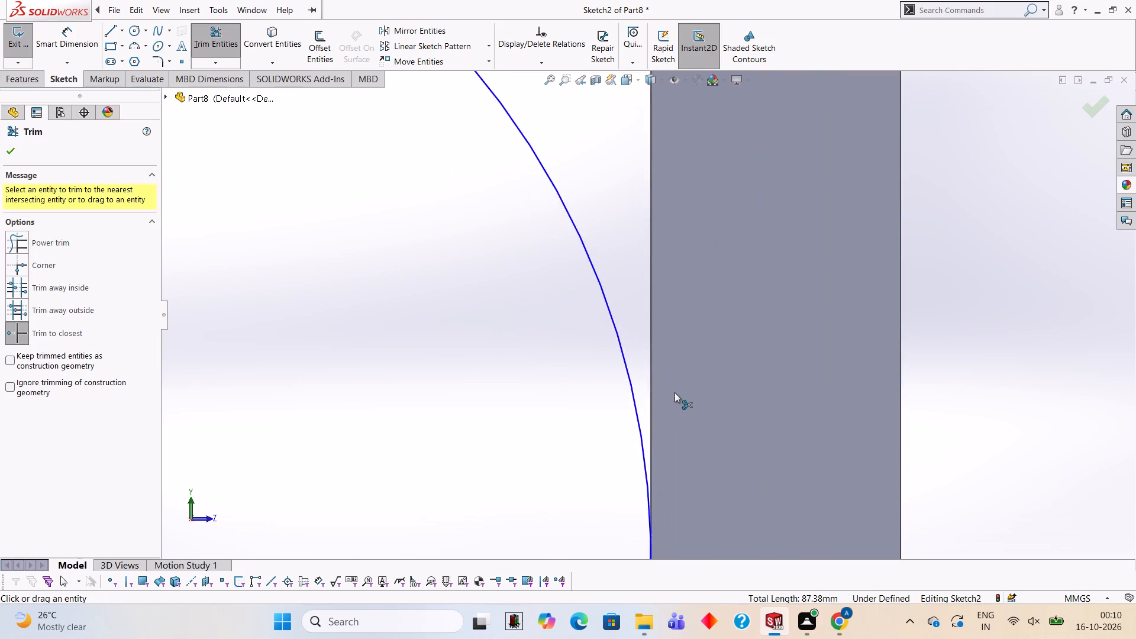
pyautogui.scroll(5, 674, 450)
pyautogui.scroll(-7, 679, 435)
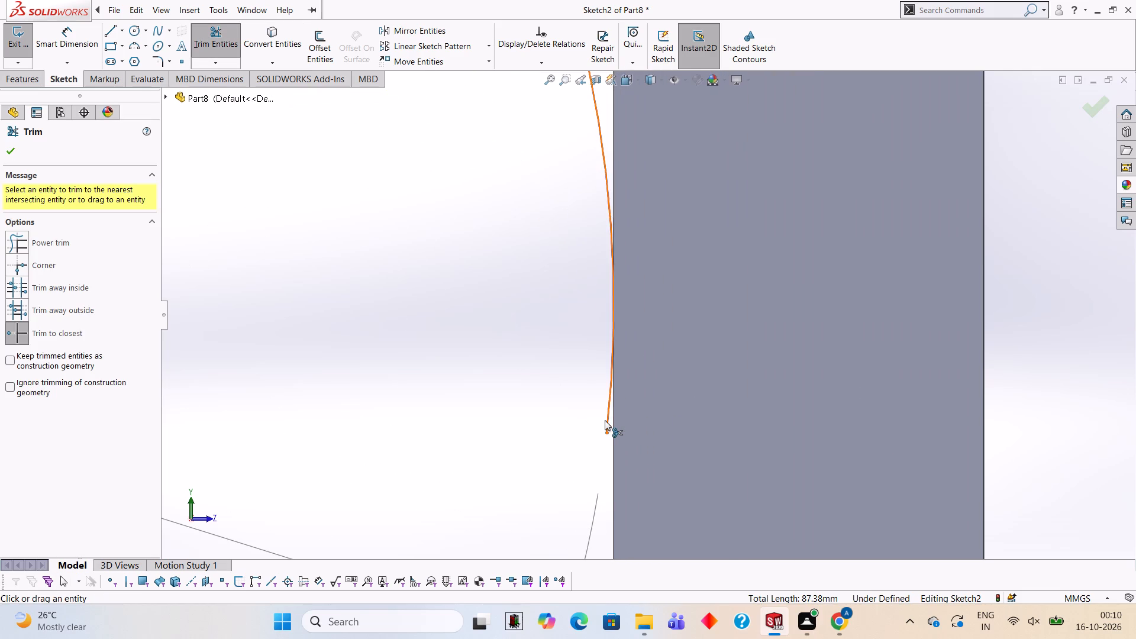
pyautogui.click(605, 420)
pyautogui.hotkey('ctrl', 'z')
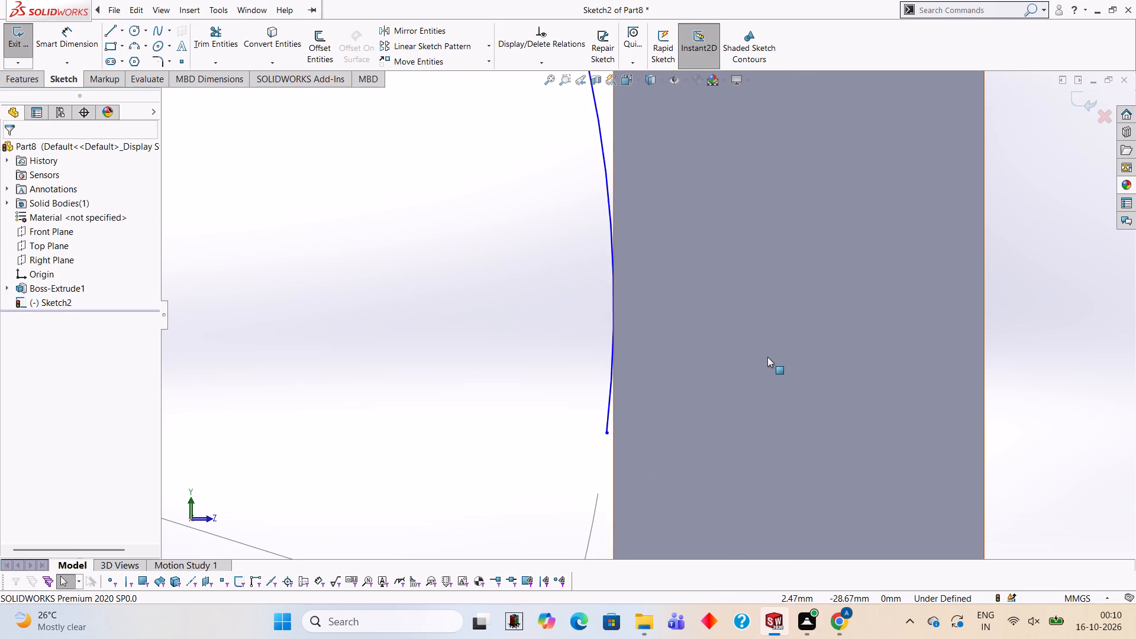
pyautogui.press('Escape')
# Draw a line about 29.88 mm long from the origin down along the plate edge to the arc's lower end.
pyautogui.scroll(16, 767, 356)
pyautogui.scroll(-4, 548, 235)
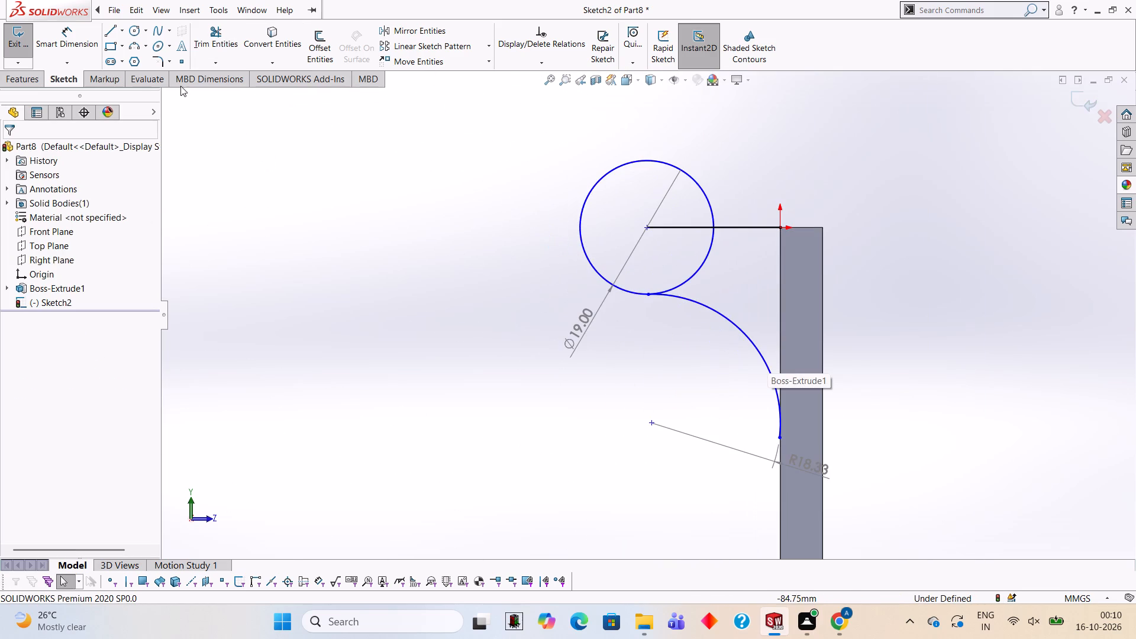
pyautogui.click(111, 32)
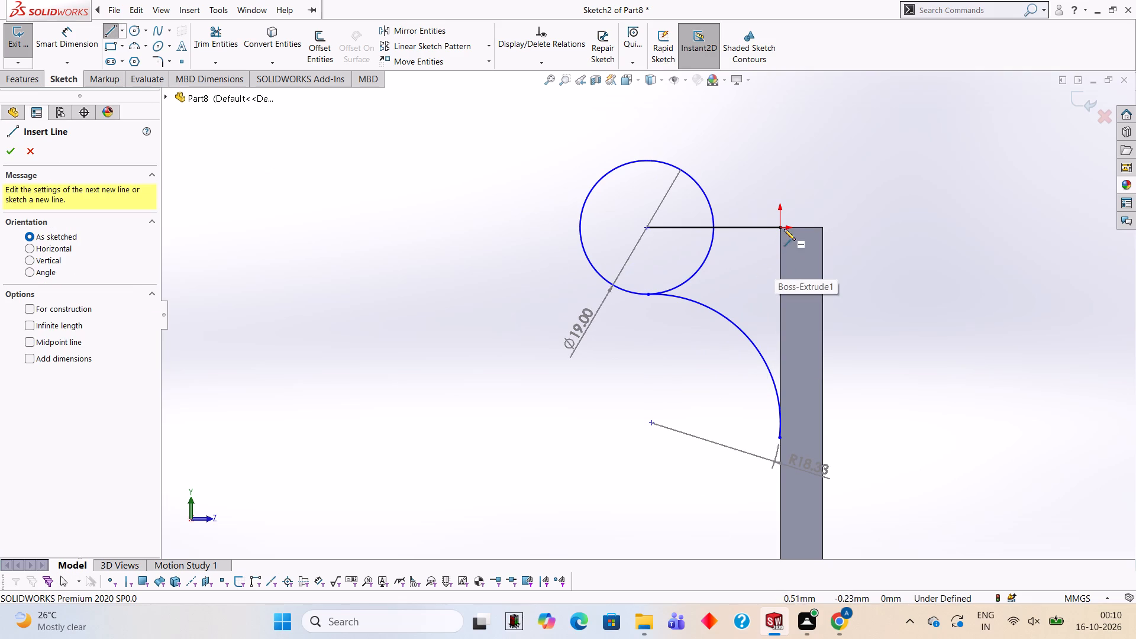
pyautogui.click(780, 228)
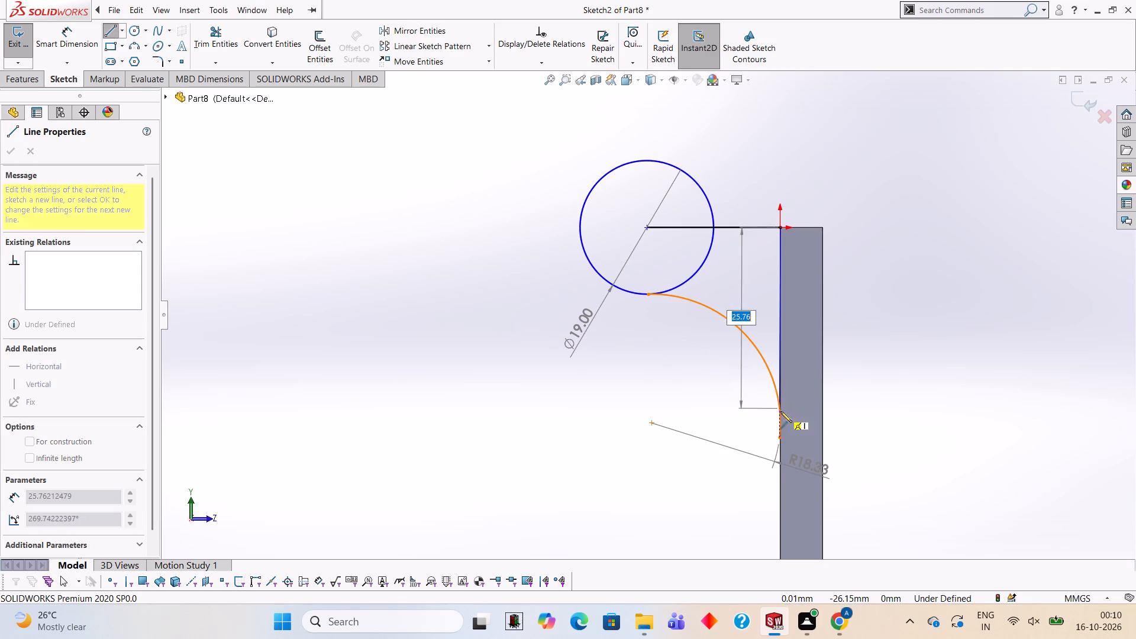
pyautogui.click(778, 435)
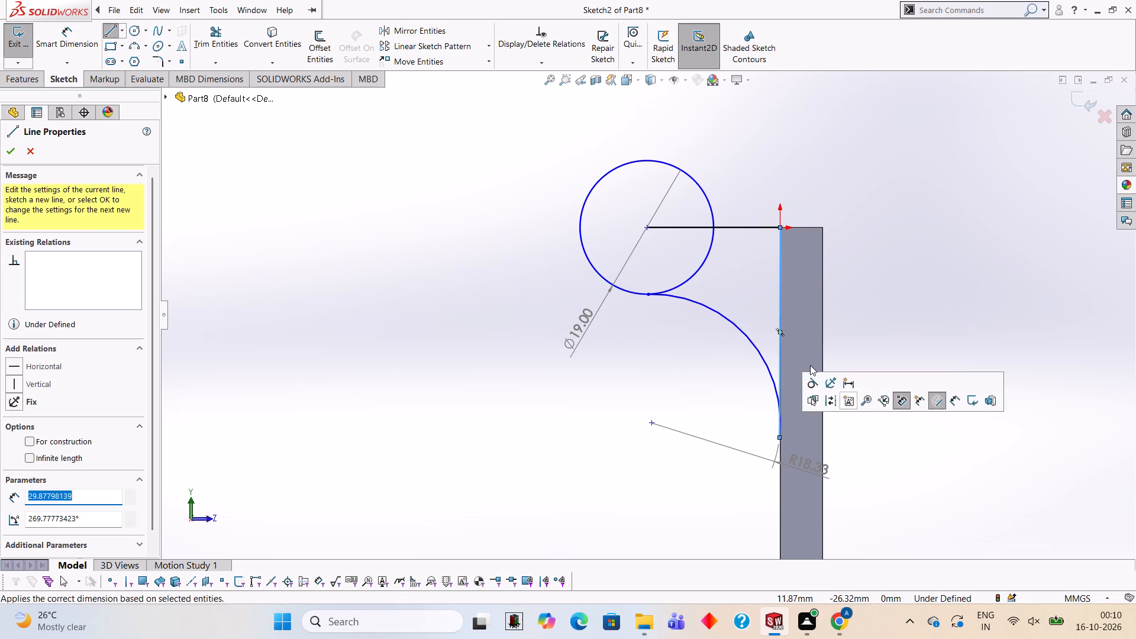
# Trim the near-vertical line and the large arc back to their upper crossing, removing both lower ends.
pyautogui.click(228, 53)
pyautogui.scroll(-3, 722, 354)
pyautogui.scroll(2, 806, 435)
pyautogui.scroll(-2, 867, 489)
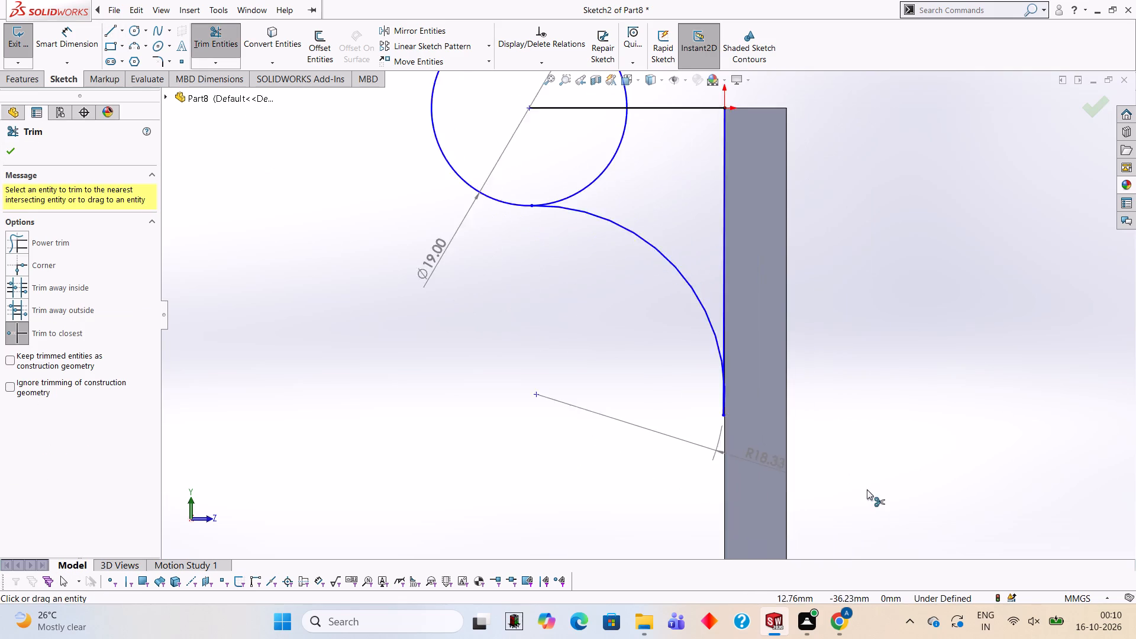
pyautogui.scroll(-1, 867, 489)
pyautogui.click(635, 357)
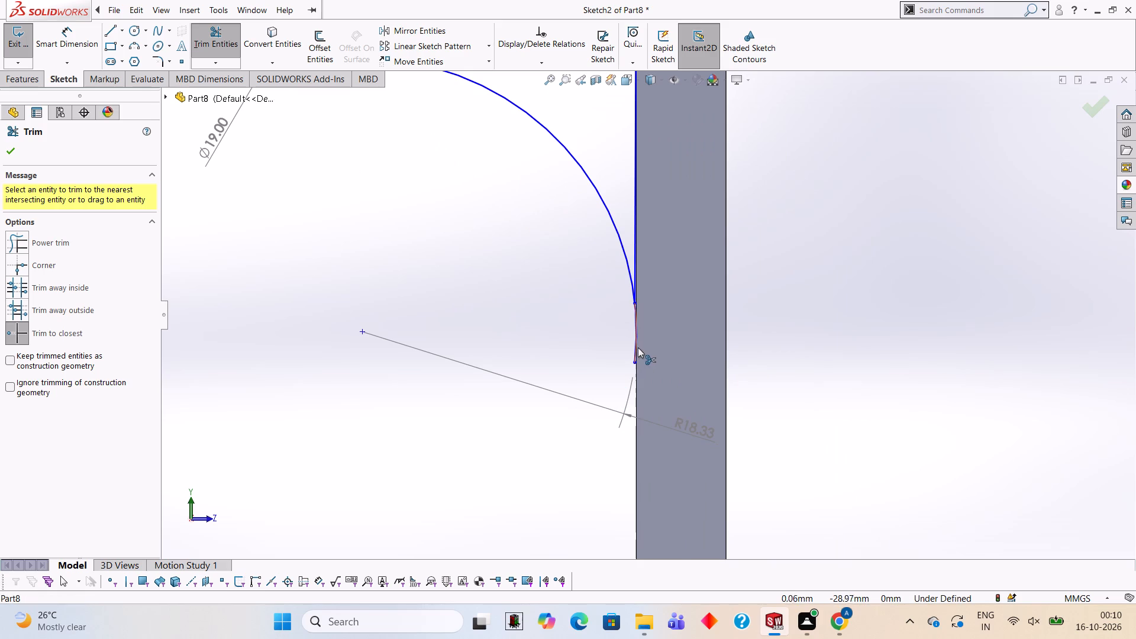
pyautogui.scroll(-5, 651, 344)
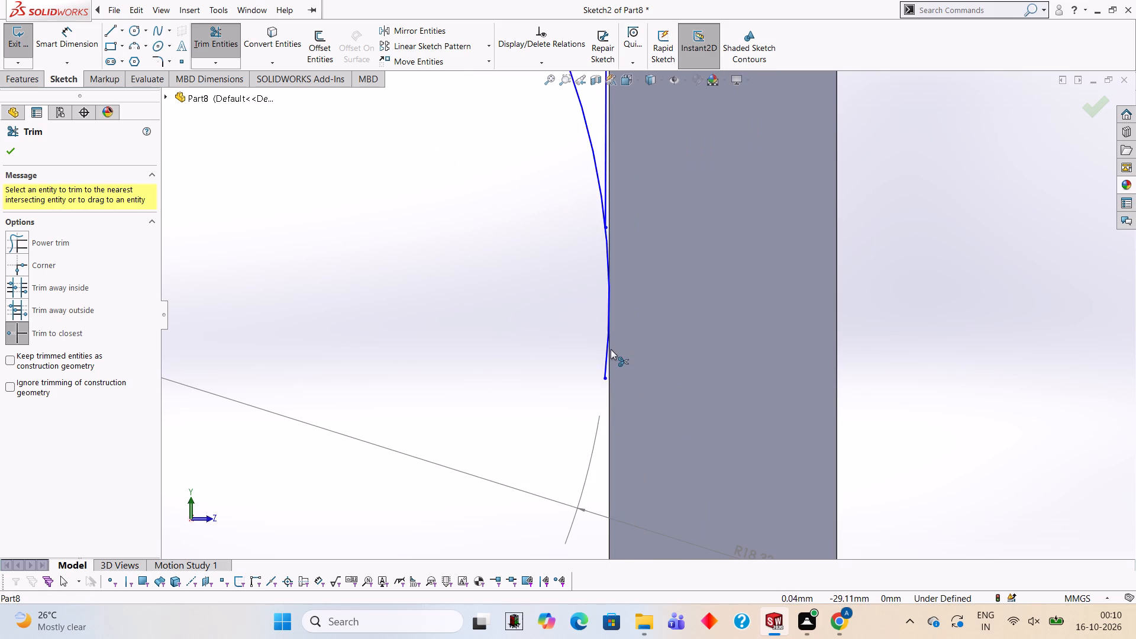
pyautogui.click(607, 349)
pyautogui.scroll(4, 622, 317)
pyautogui.scroll(7, 706, 342)
pyautogui.scroll(-4, 663, 314)
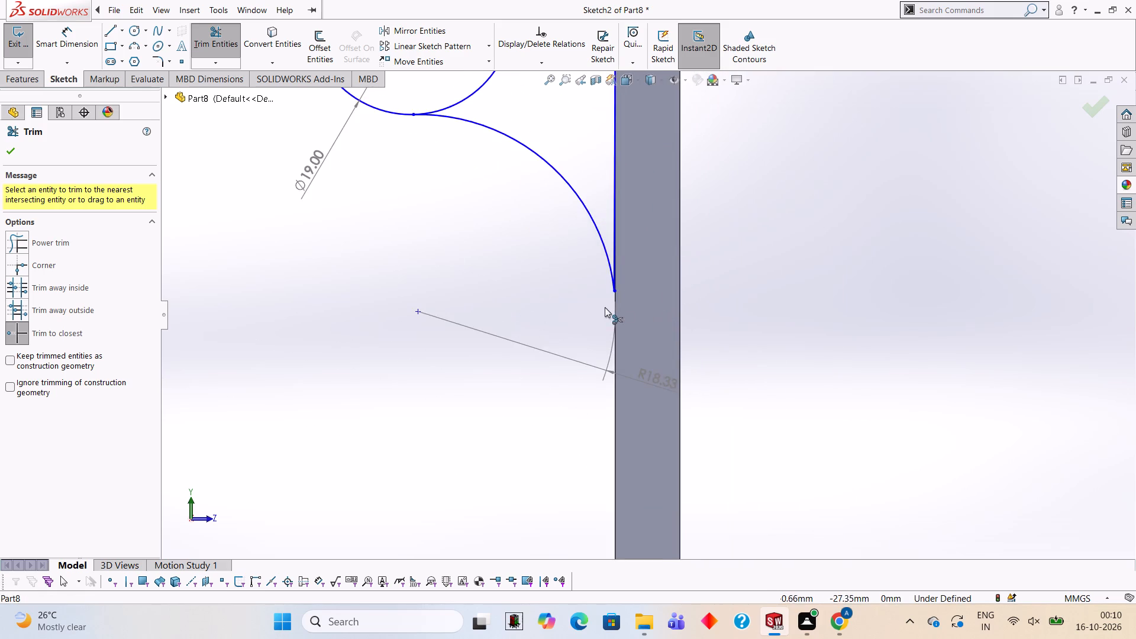
# Trim away the circle's lower quarter between the horizontal line and the large arc on the plate side.
pyautogui.scroll(3, 605, 307)
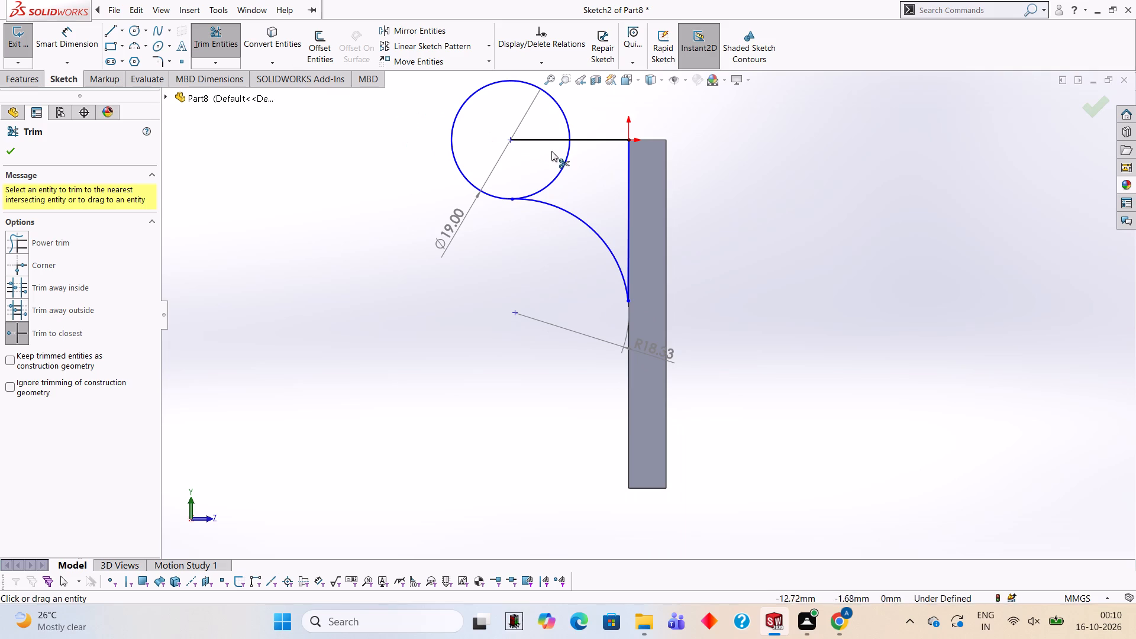
pyautogui.click(563, 163)
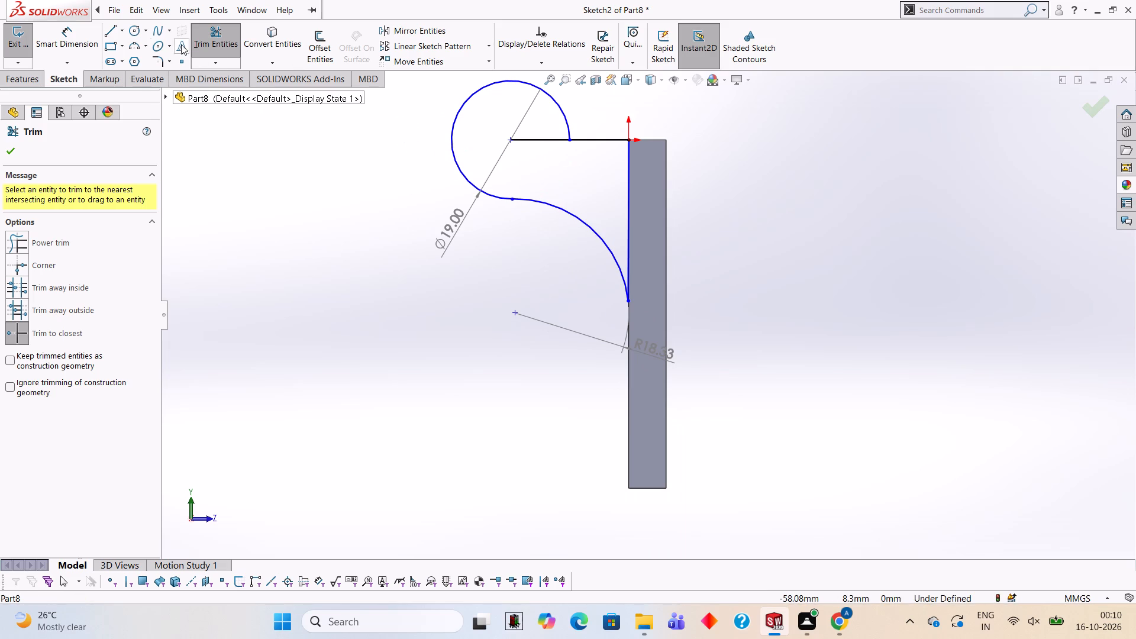
# Draw a 9.5 mm horizontal line from the circle's centre to its quadrant point farthest from the plate.
pyautogui.click(118, 31)
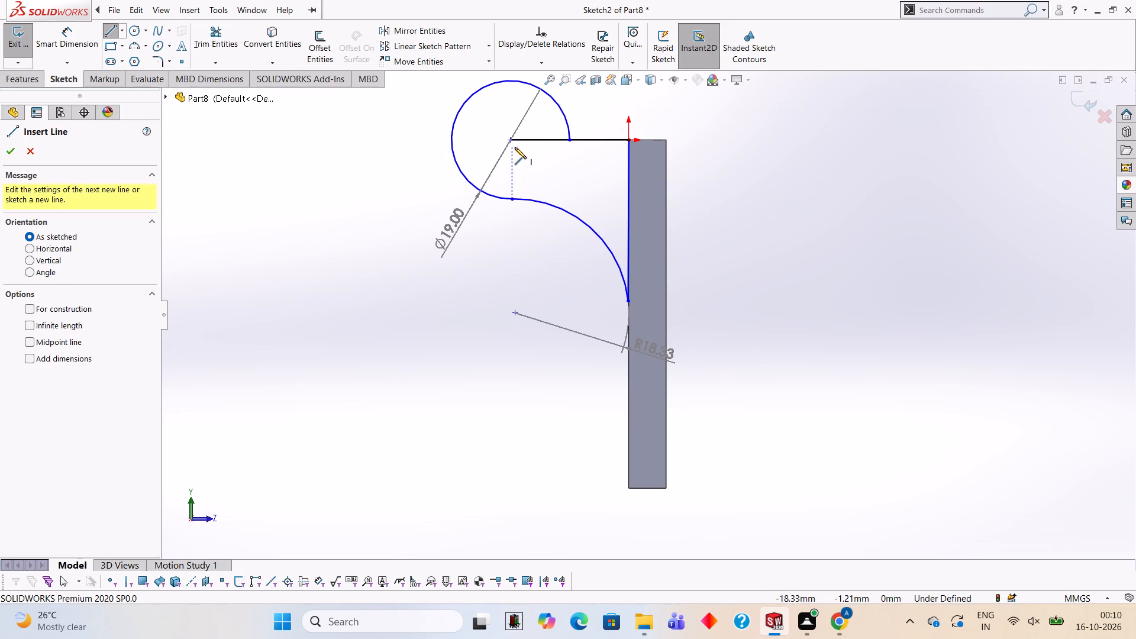
pyautogui.click(509, 140)
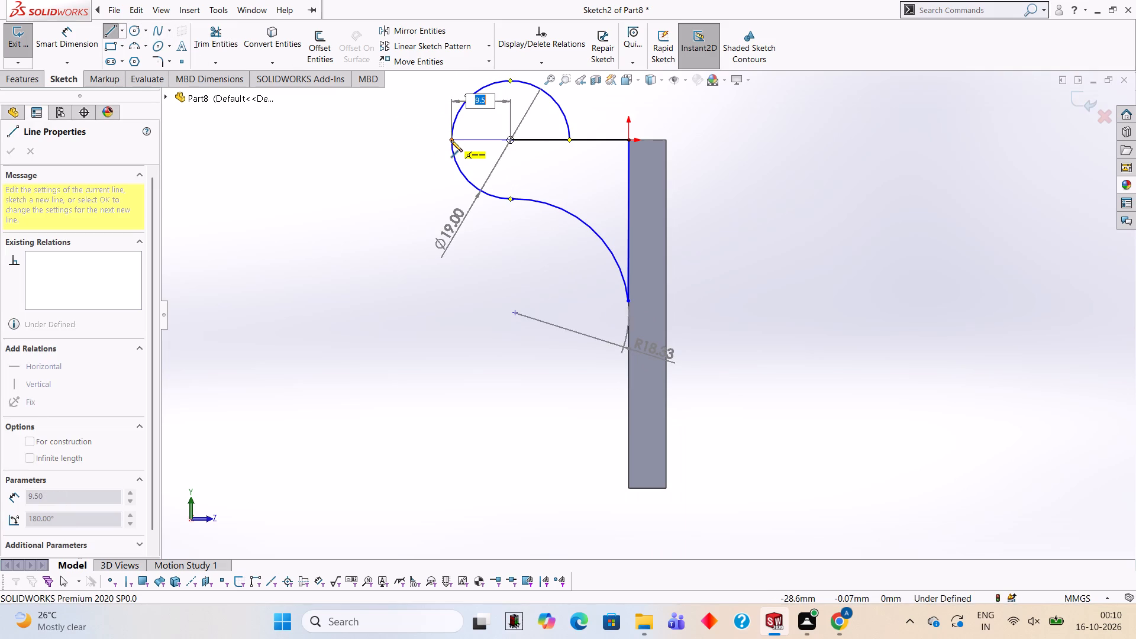
pyautogui.click(451, 140)
# Trim away the part of the circle above the horizontal line.
pyautogui.click(207, 47)
pyautogui.click(473, 93)
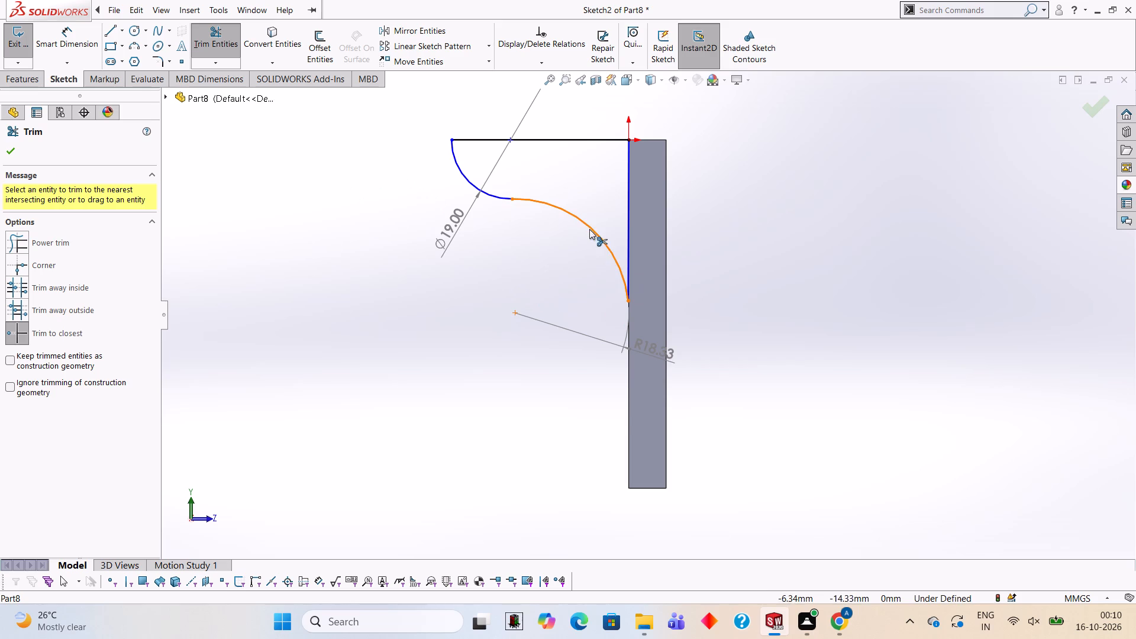
pyautogui.press('Escape')
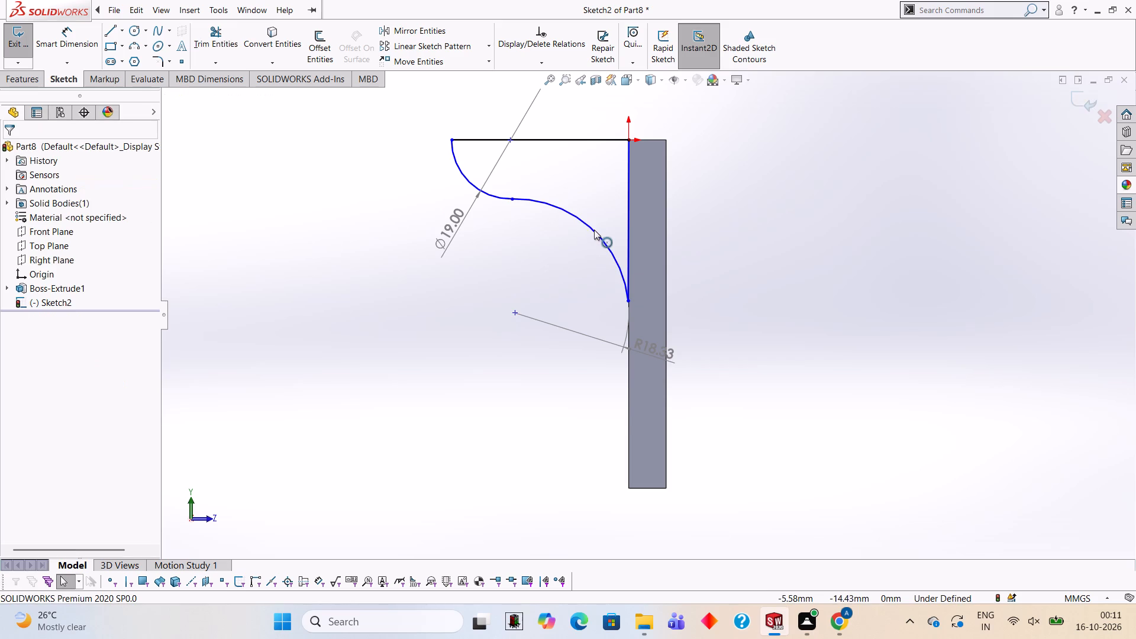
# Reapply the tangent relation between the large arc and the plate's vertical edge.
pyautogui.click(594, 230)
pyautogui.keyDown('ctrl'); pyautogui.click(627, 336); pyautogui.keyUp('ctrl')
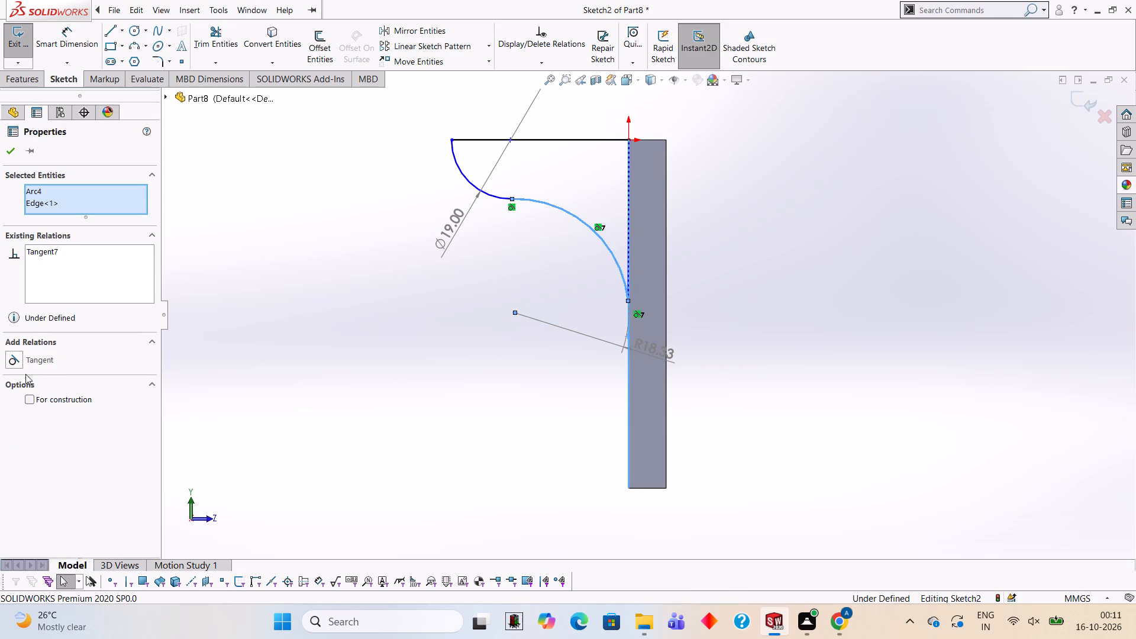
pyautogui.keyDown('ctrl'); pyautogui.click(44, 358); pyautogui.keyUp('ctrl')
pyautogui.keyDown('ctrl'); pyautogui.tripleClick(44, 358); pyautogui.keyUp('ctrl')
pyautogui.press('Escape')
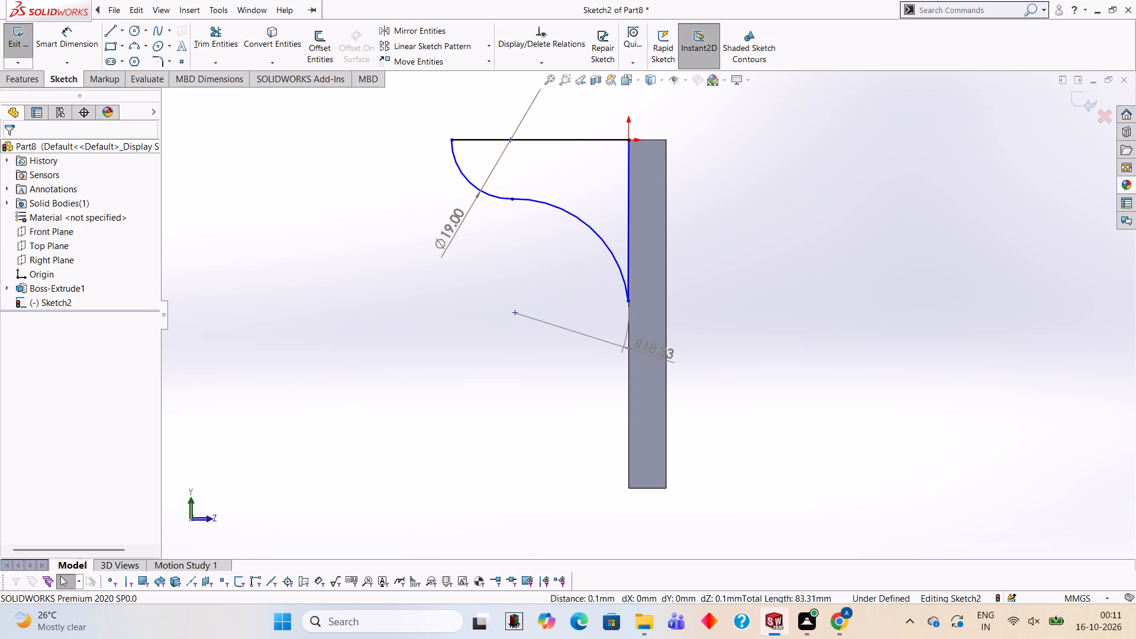
# Extrude the closed curved profile 58 mm blind in the reversed direction, along the plate's width.
pyautogui.click(30, 76)
pyautogui.click(35, 61)
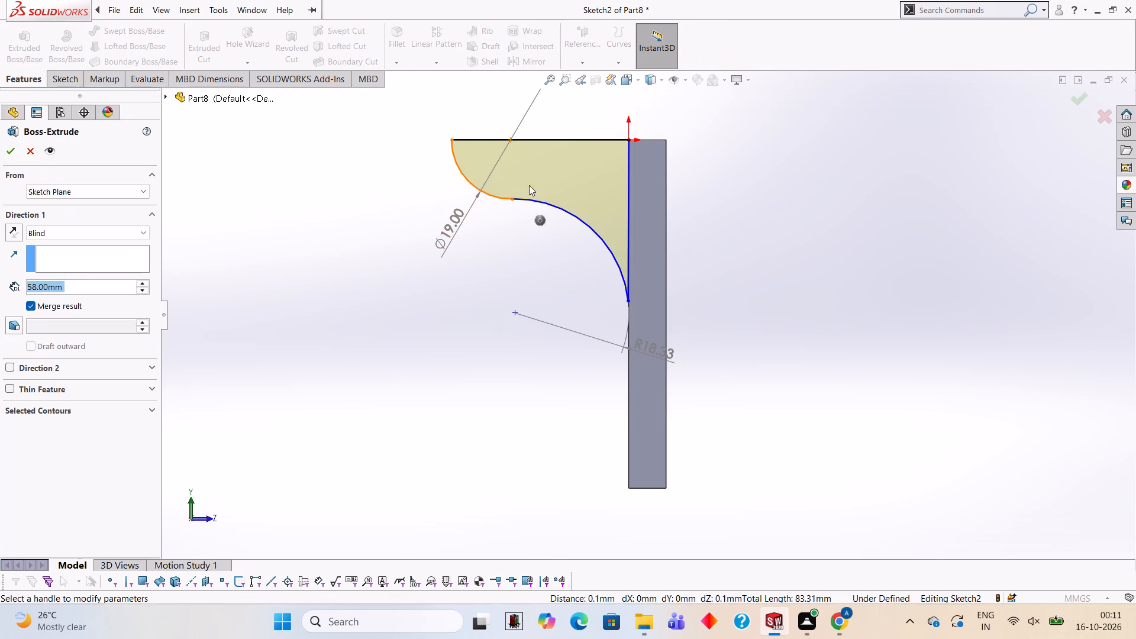
pyautogui.moveTo(718, 221); pyautogui.dragTo(686, 243, button='middle')
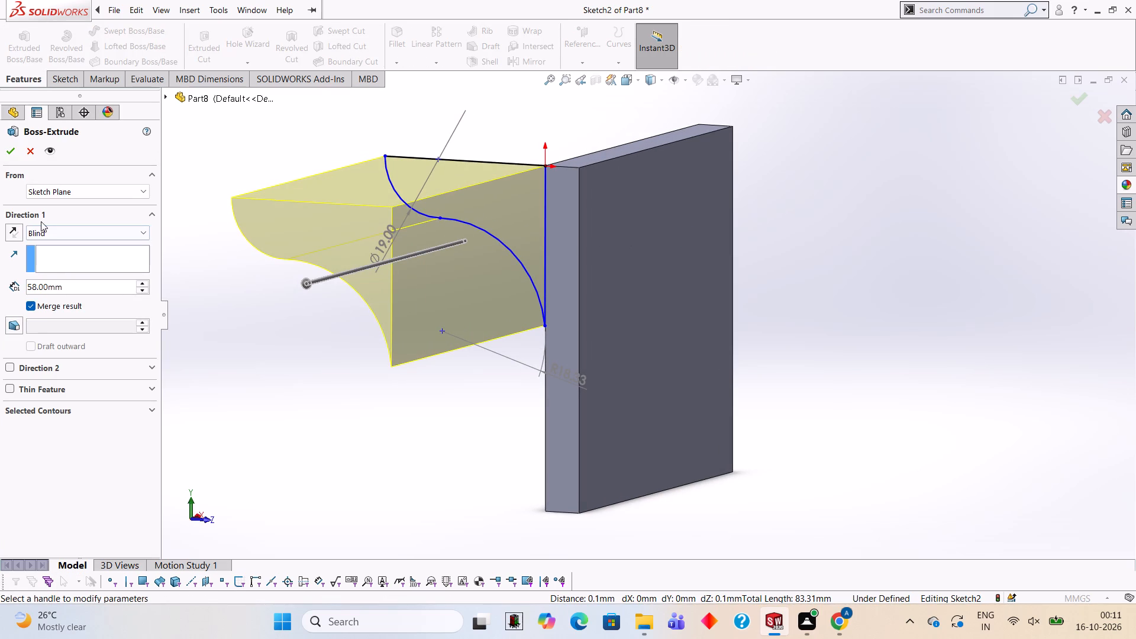
pyautogui.click(18, 234)
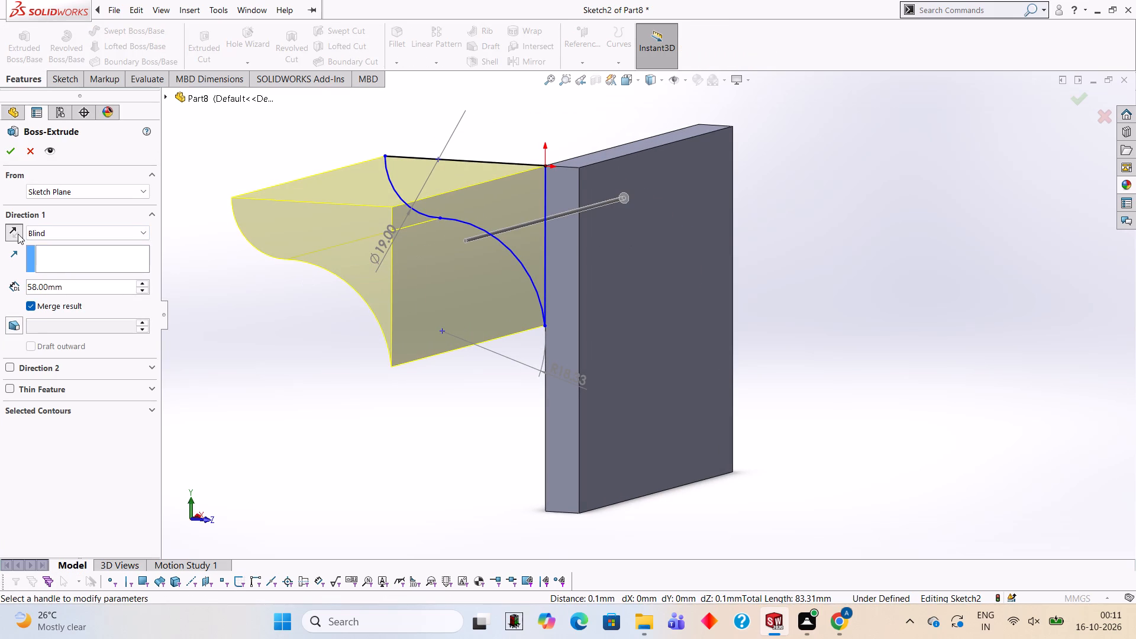
pyautogui.click(14, 155)
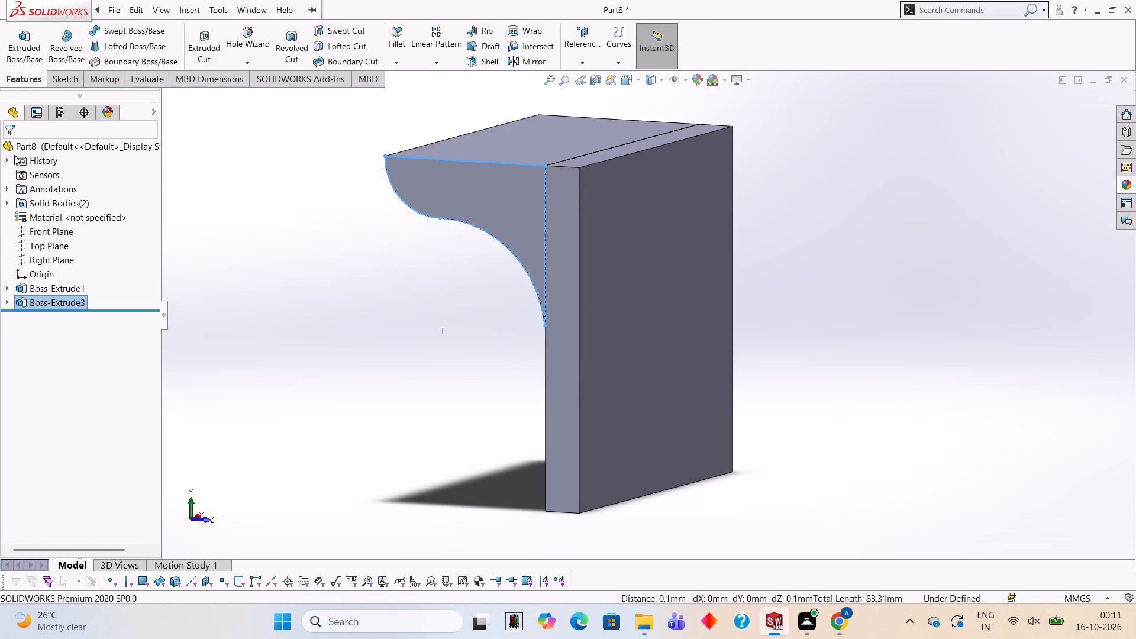
pyautogui.click(286, 280)
# Start a new sketch on the curved extrusion's side face and view it face-on.
pyautogui.moveTo(414, 346); pyautogui.dragTo(473, 338, button='middle')
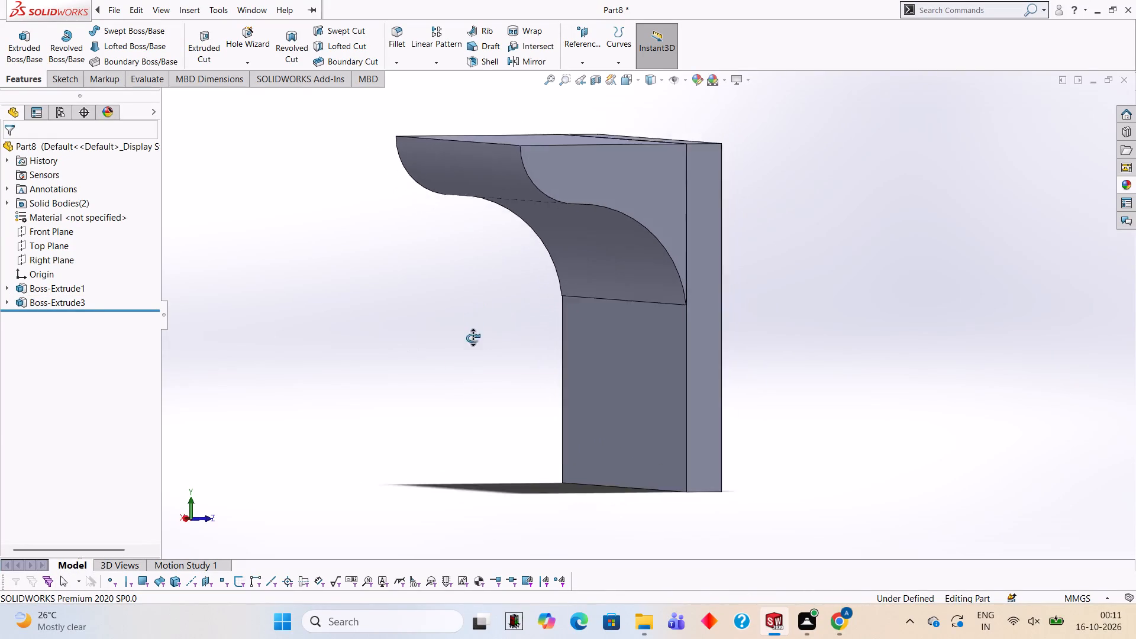
pyautogui.moveTo(473, 338); pyautogui.dragTo(447, 350, button='middle')
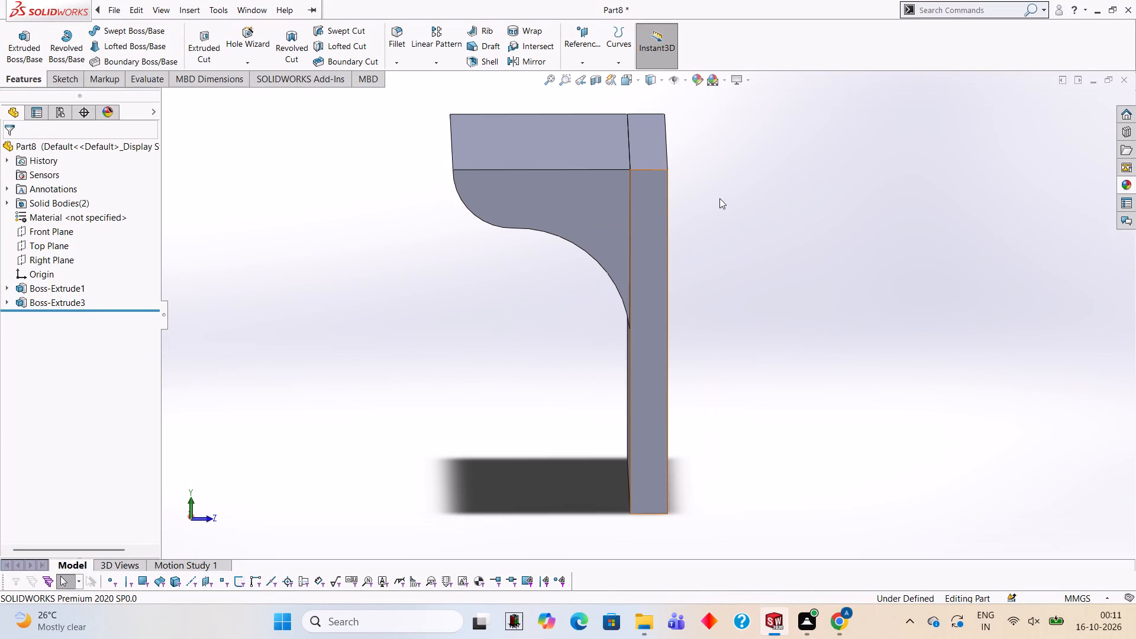
pyautogui.scroll(-4, 651, 147)
pyautogui.moveTo(647, 256); pyautogui.dragTo(637, 222, button='middle')
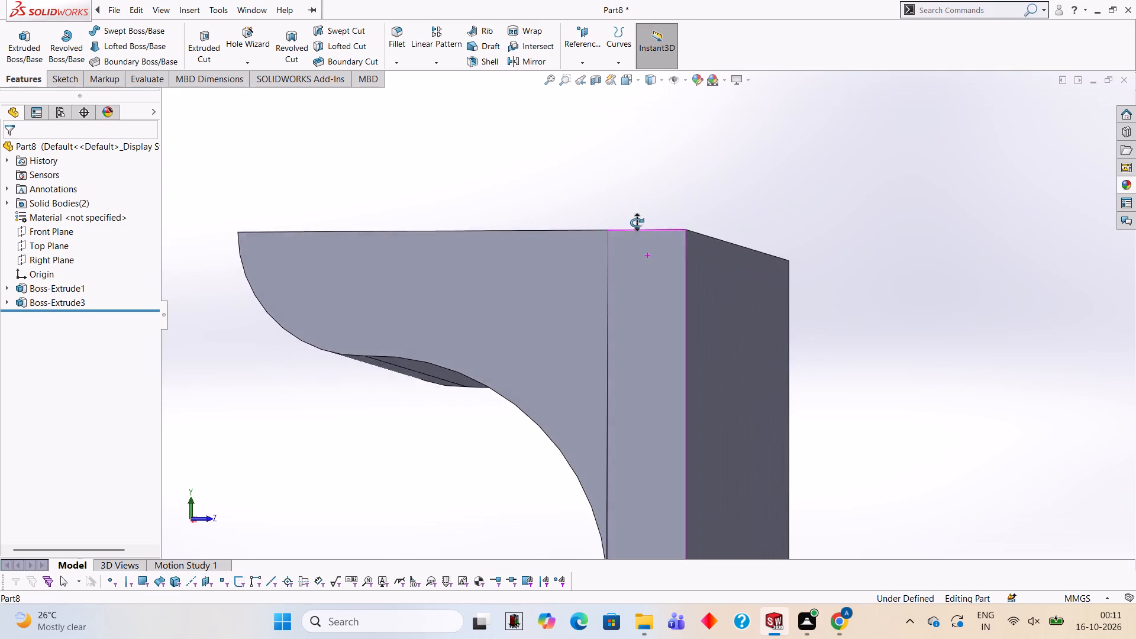
pyautogui.moveTo(637, 222); pyautogui.dragTo(652, 248, button='middle')
pyautogui.click(496, 281)
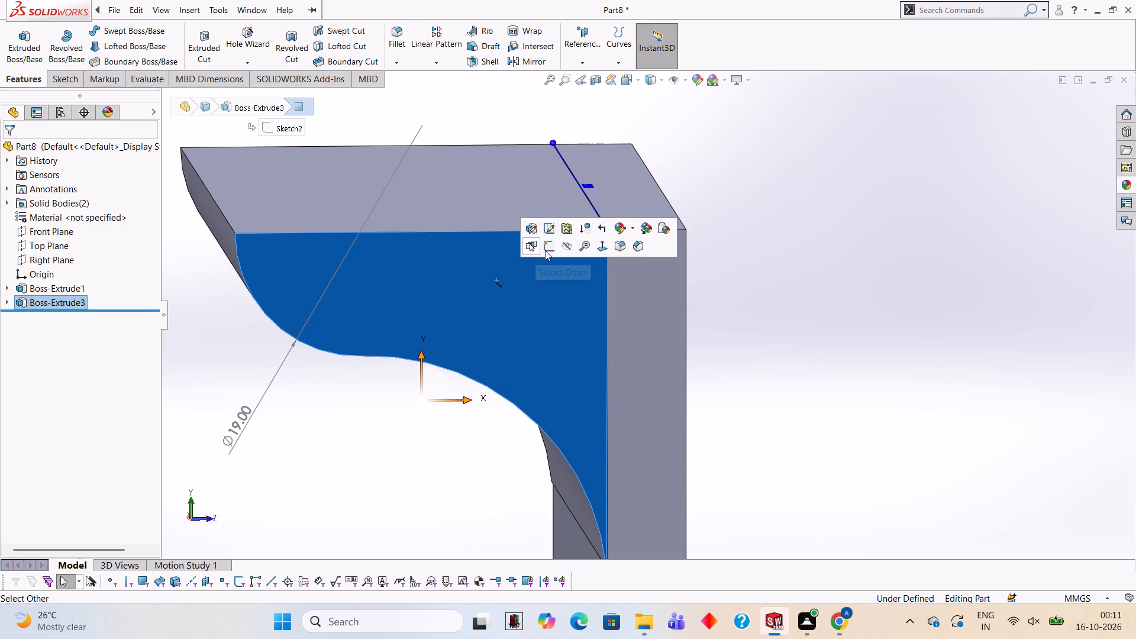
pyautogui.click(545, 250)
pyautogui.hotkey('ctrl', '8')
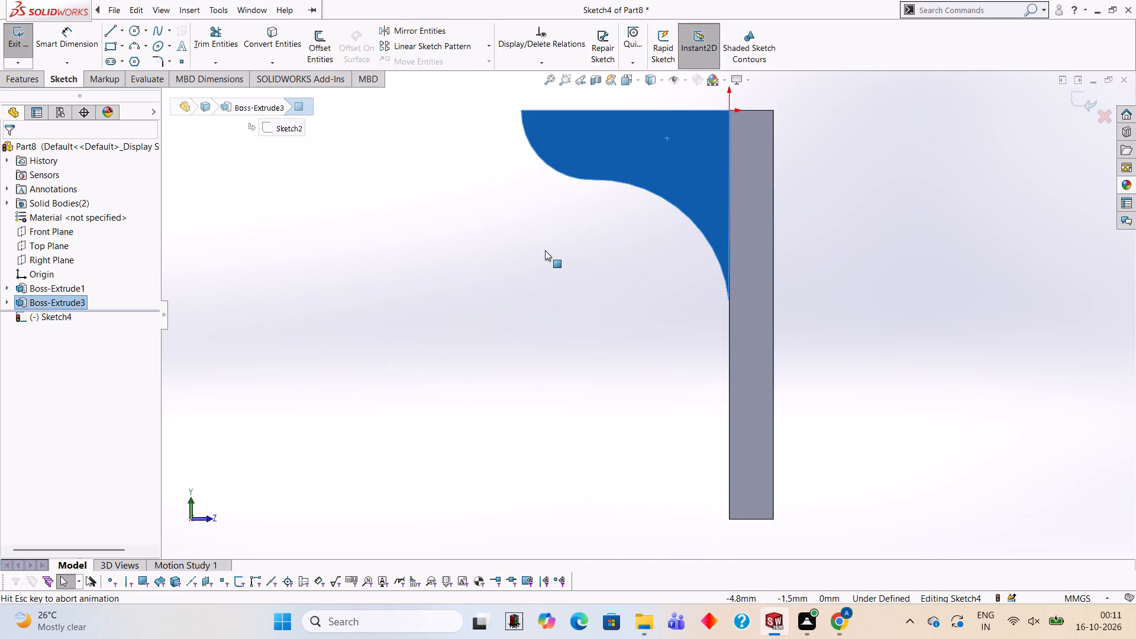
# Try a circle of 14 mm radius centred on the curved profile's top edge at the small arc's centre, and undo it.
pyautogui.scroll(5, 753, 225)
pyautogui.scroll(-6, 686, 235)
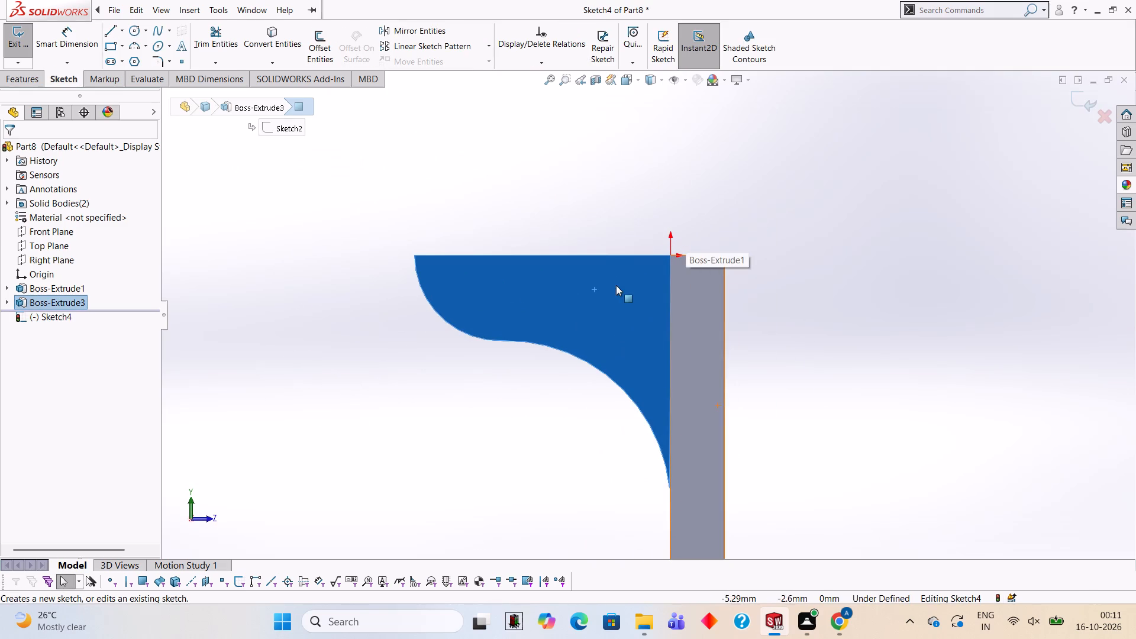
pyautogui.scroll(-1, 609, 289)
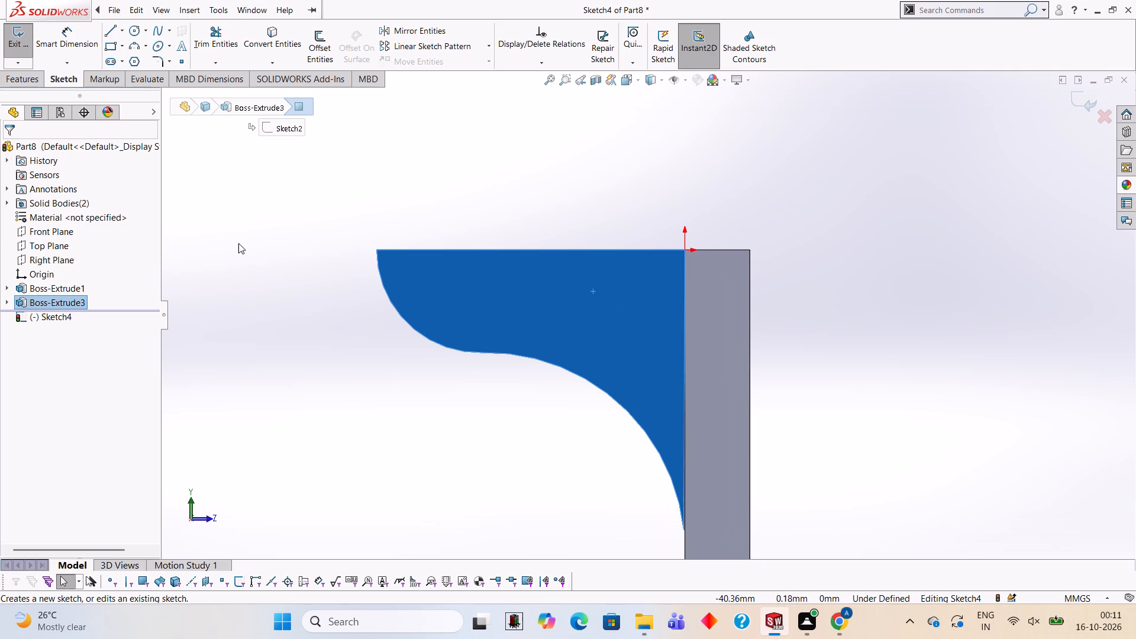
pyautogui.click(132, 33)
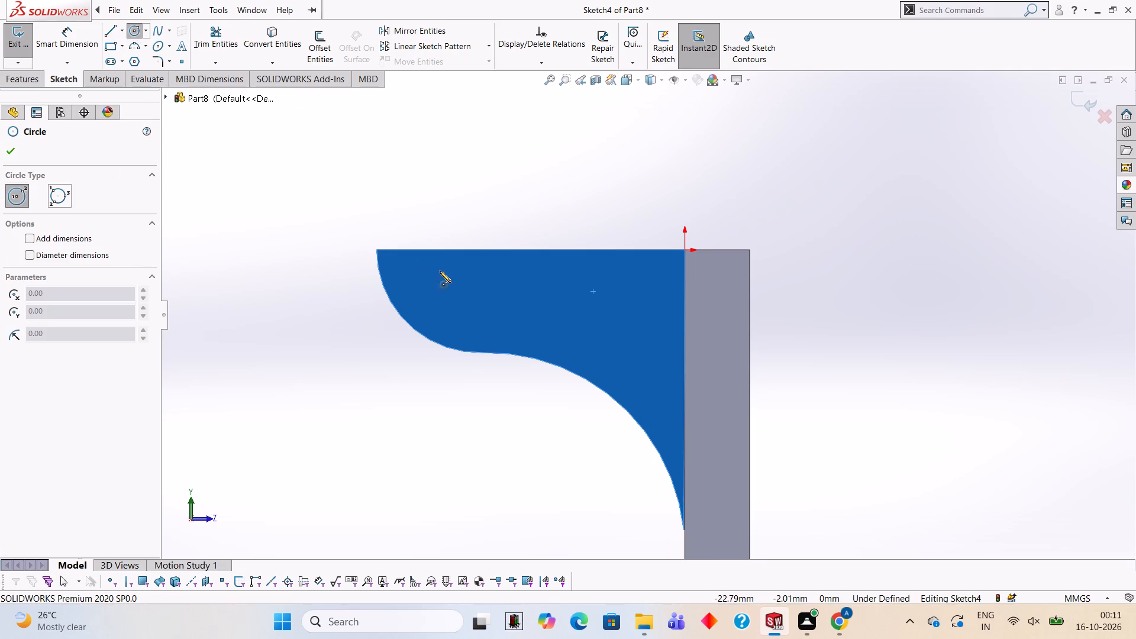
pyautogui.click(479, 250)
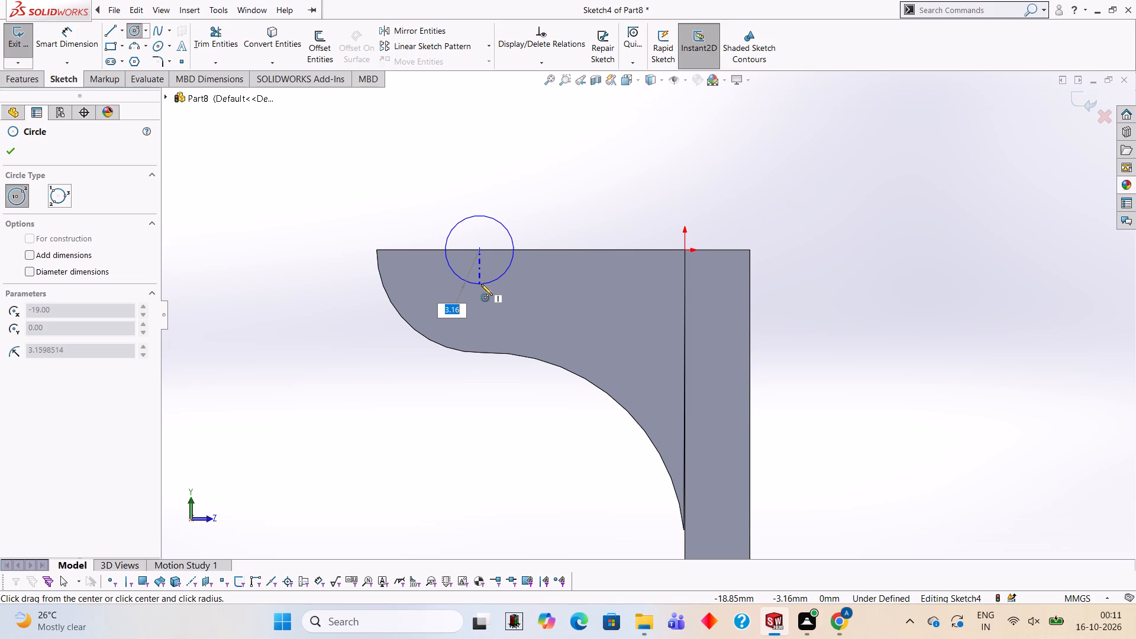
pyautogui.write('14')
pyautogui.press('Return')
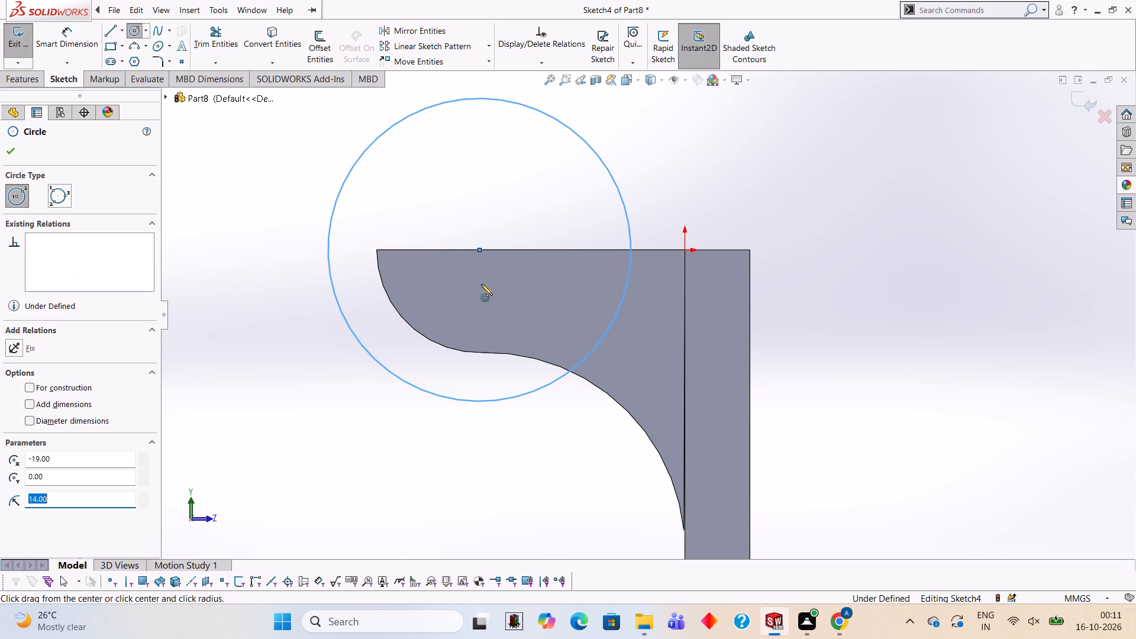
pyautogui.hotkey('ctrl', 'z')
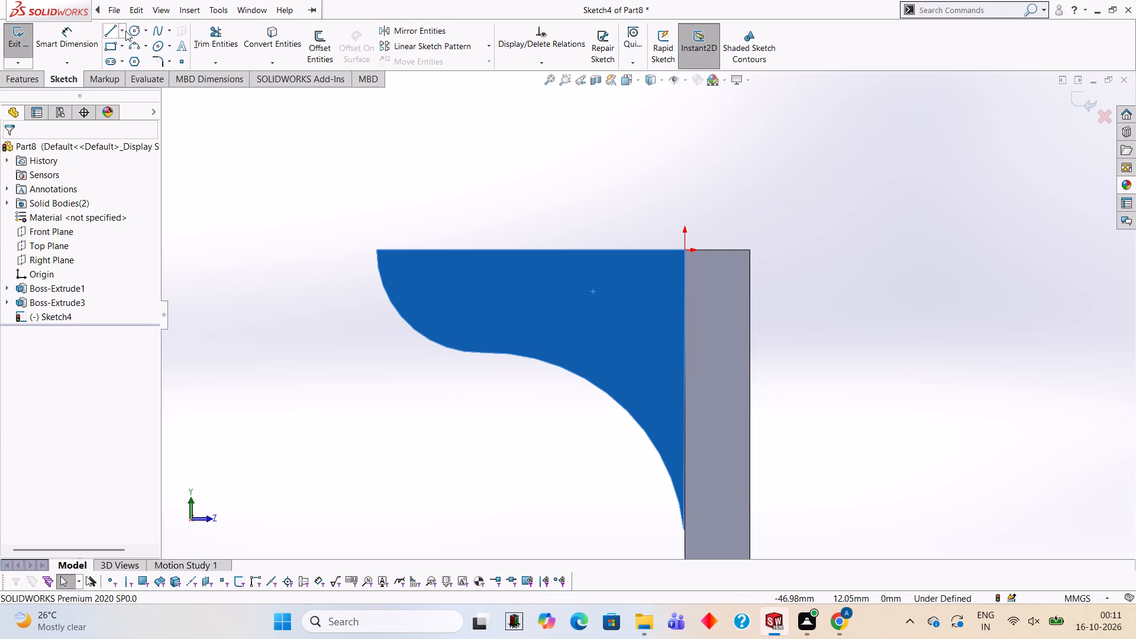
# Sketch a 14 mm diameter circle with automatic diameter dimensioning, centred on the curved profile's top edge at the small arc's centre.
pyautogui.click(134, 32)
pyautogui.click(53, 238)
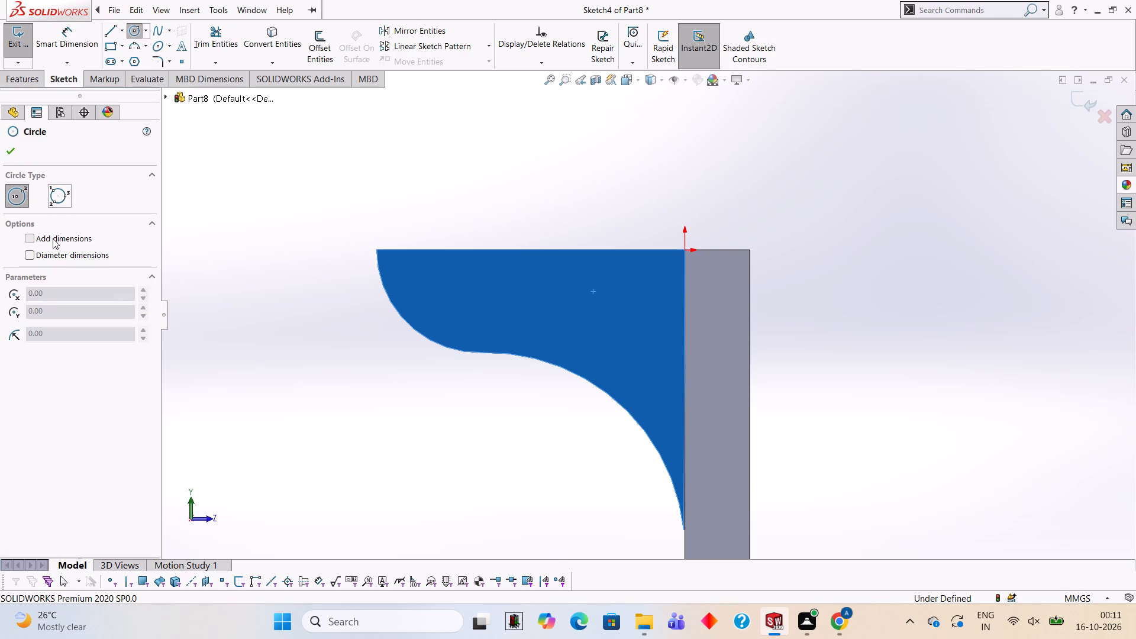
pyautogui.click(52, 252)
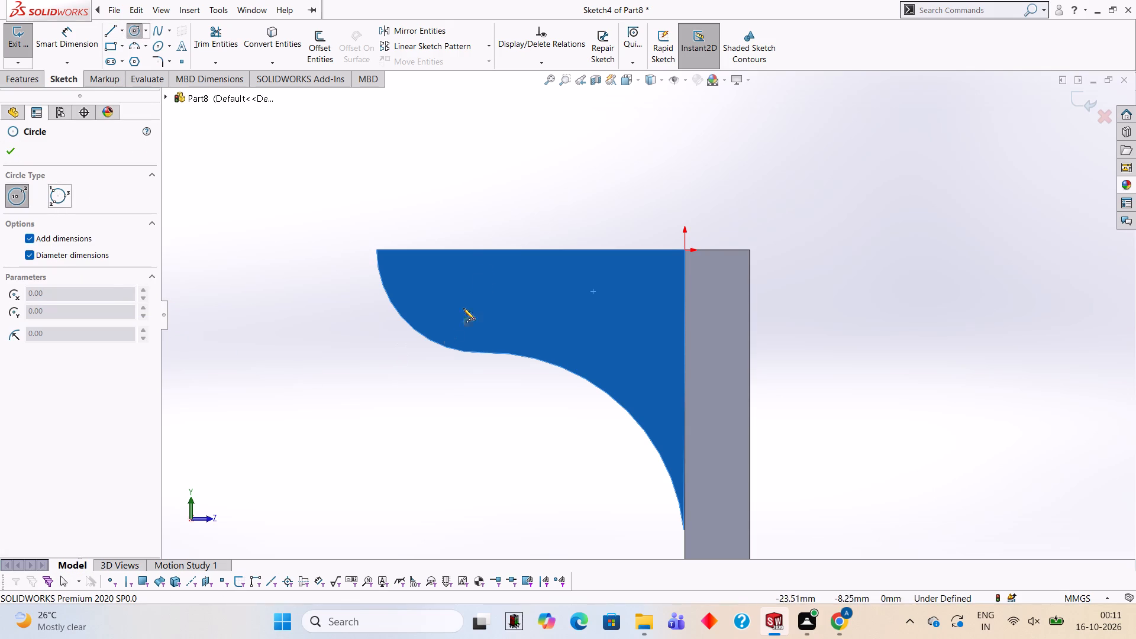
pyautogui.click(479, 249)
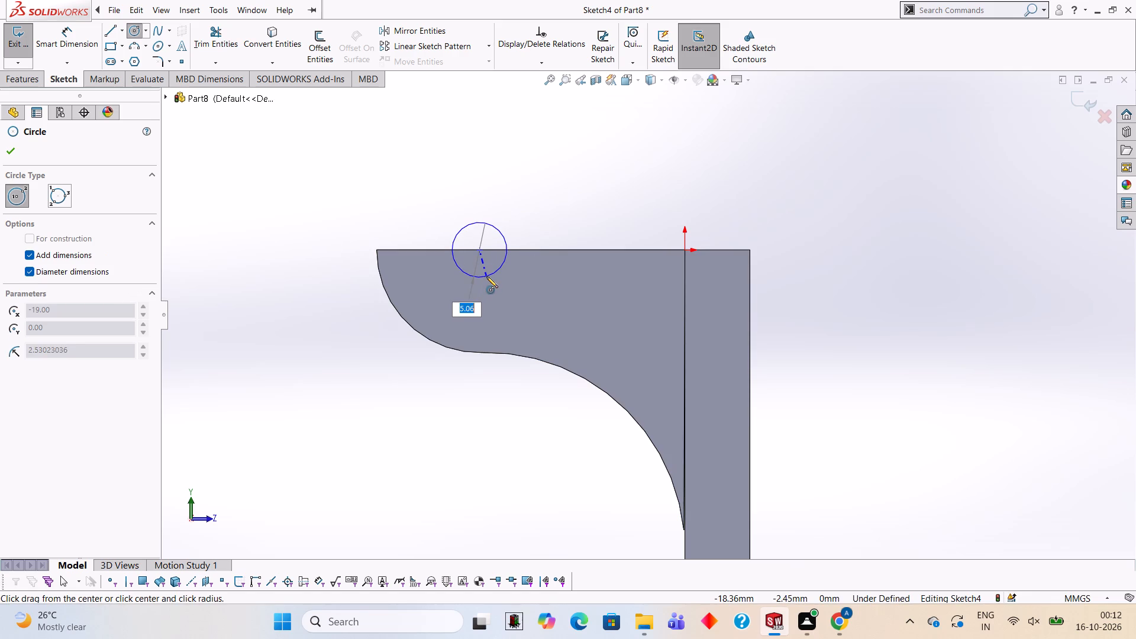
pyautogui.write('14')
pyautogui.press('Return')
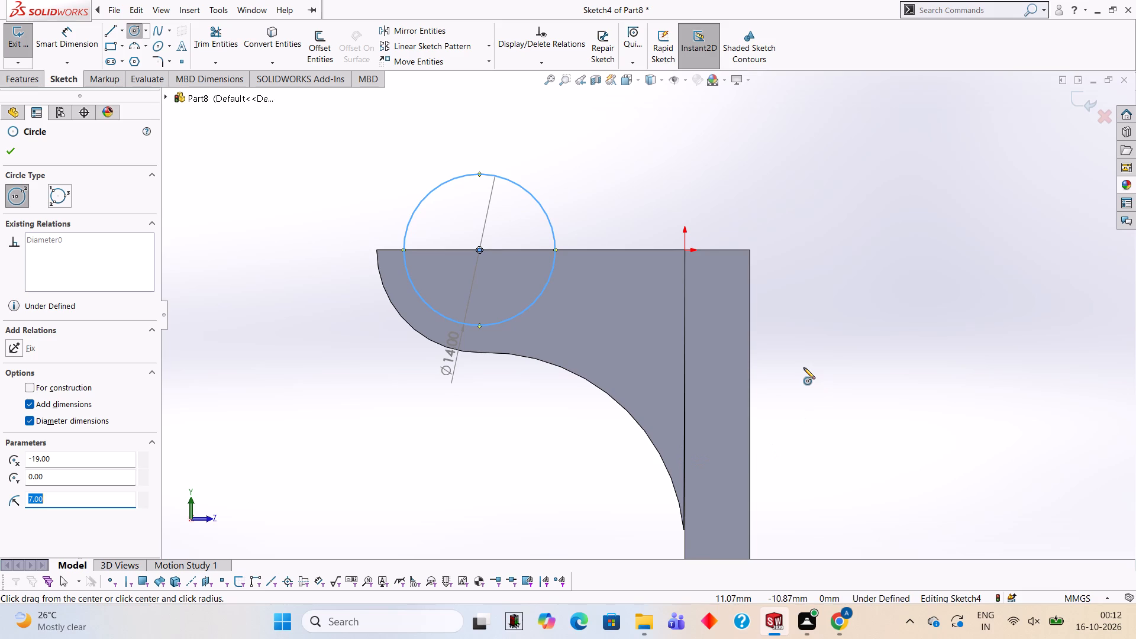
# Undo the circle, the curved extrusion and all its profile geometry back to the bare plate, and leave the empty sketch.
pyautogui.hotkey('ctrl', 'z')
pyautogui.hotkey('ctrl', 'z')
pyautogui.hotkey('ctrl', 'z')
pyautogui.hotkey('ctrl', 'z')
pyautogui.hotkey('ctrl', 'z')
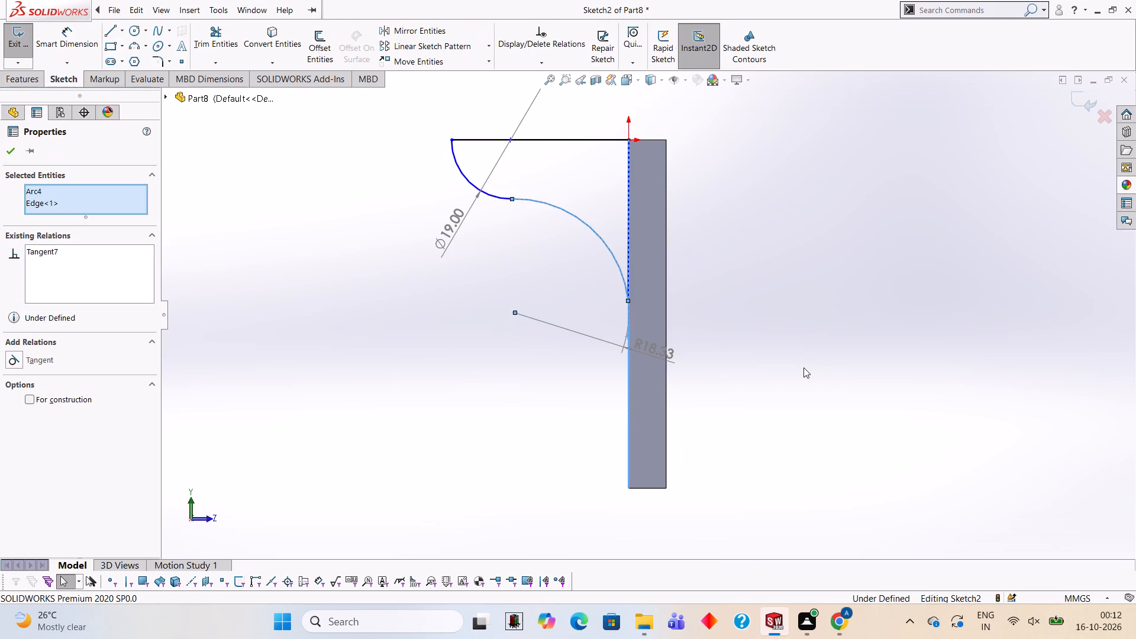
pyautogui.hotkey('ctrl', 'z')
pyautogui.hotkey('ctrl', 'z')
pyautogui.hotkey('ctrl', 'z')
pyautogui.hotkey('ctrl', 'z')
pyautogui.hotkey('ctrl', 'z')
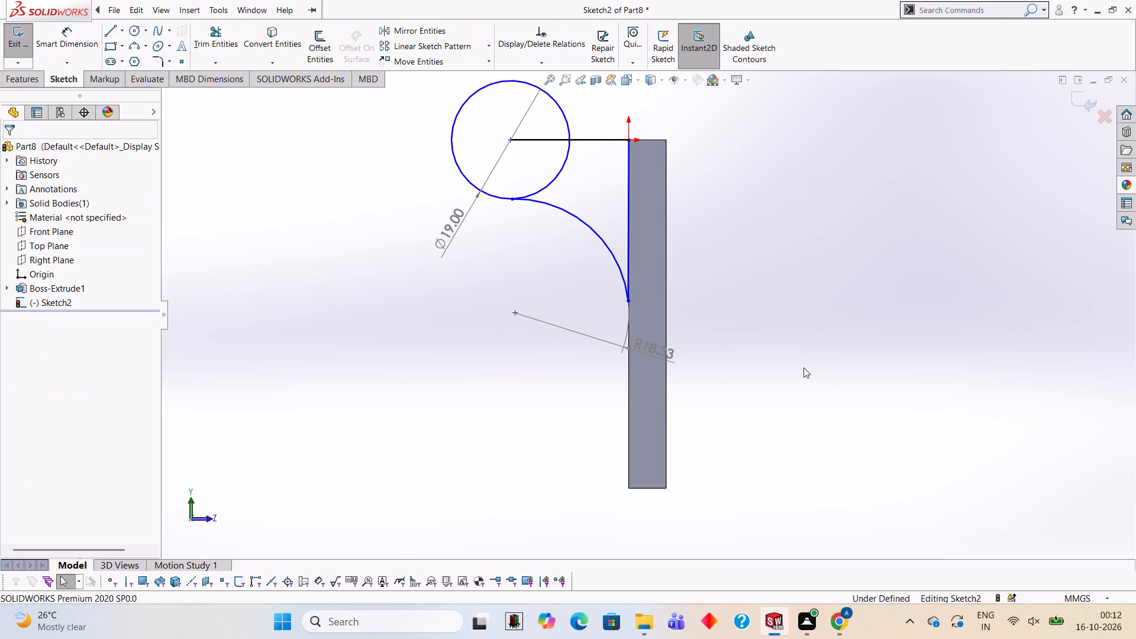
pyautogui.hotkey('ctrl', 'z')
pyautogui.hotkey('ctrl', 'z')
pyautogui.hotkey('ctrl', 'z')
pyautogui.hotkey('ctrl', 'z')
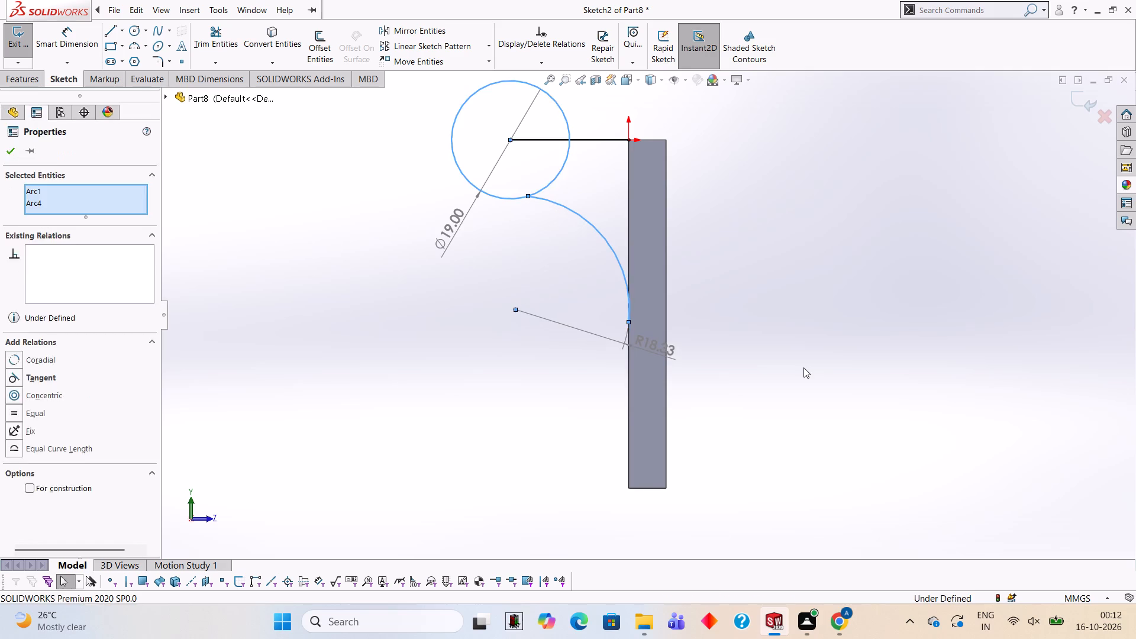
pyautogui.hotkey('ctrl', 'z')
pyautogui.hotkey('ctrl', 'z')
pyautogui.hotkey('ctrl', 'z')
pyautogui.hotkey('ctrl', 'z')
pyautogui.hotkey('ctrl', 'z')
pyautogui.hotkey('ctrl', 'z')
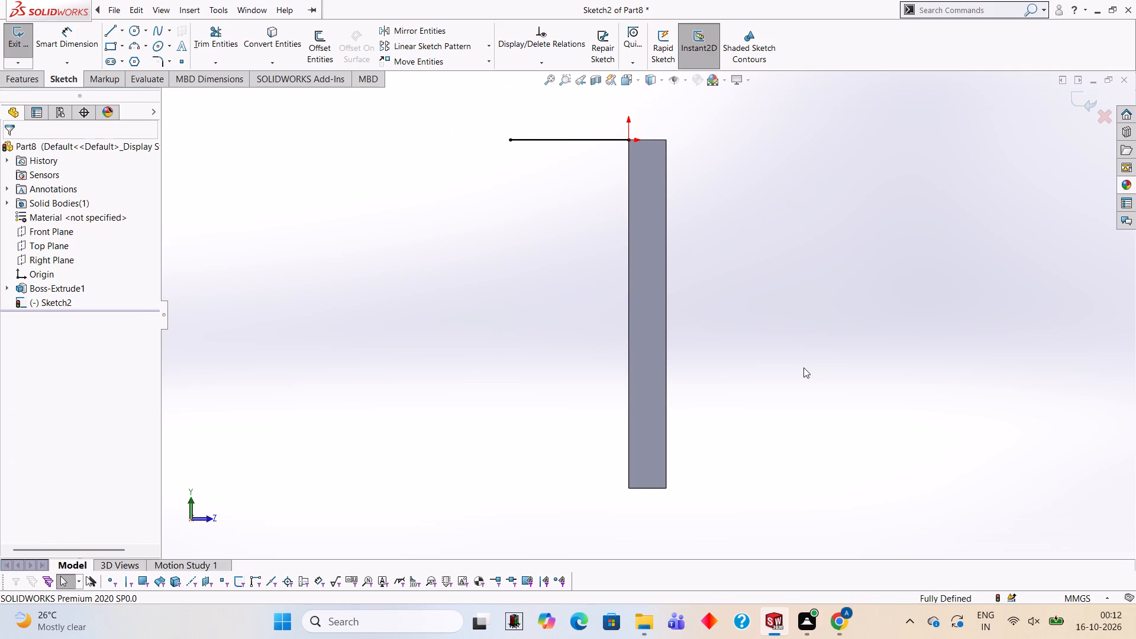
pyautogui.hotkey('ctrl', 'z')
pyautogui.press('Escape')
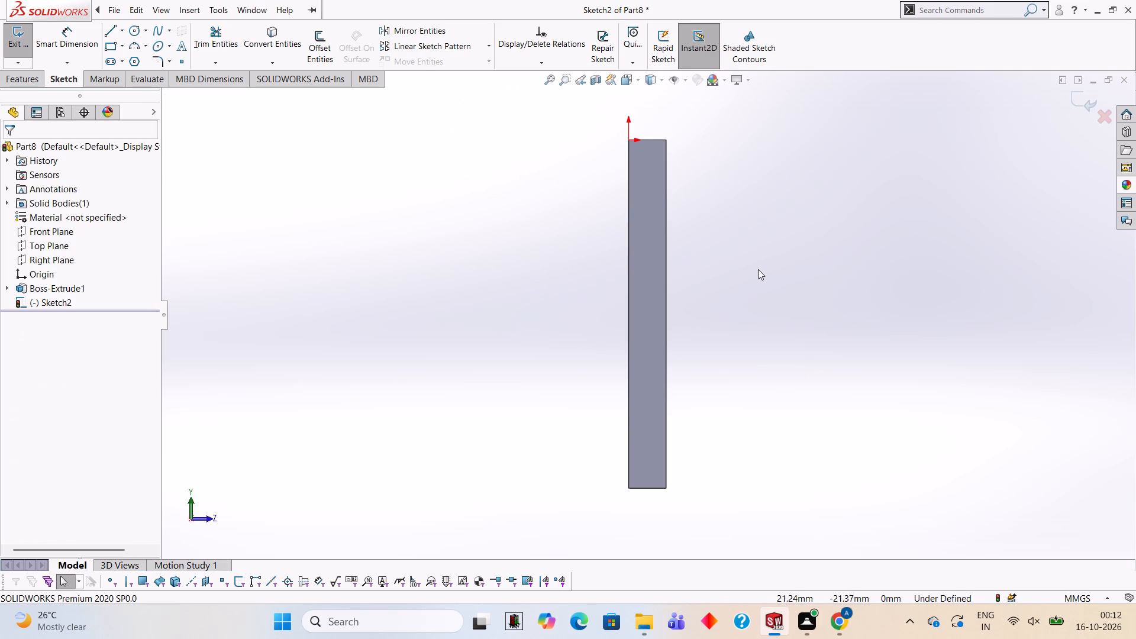
pyautogui.click(1082, 102)
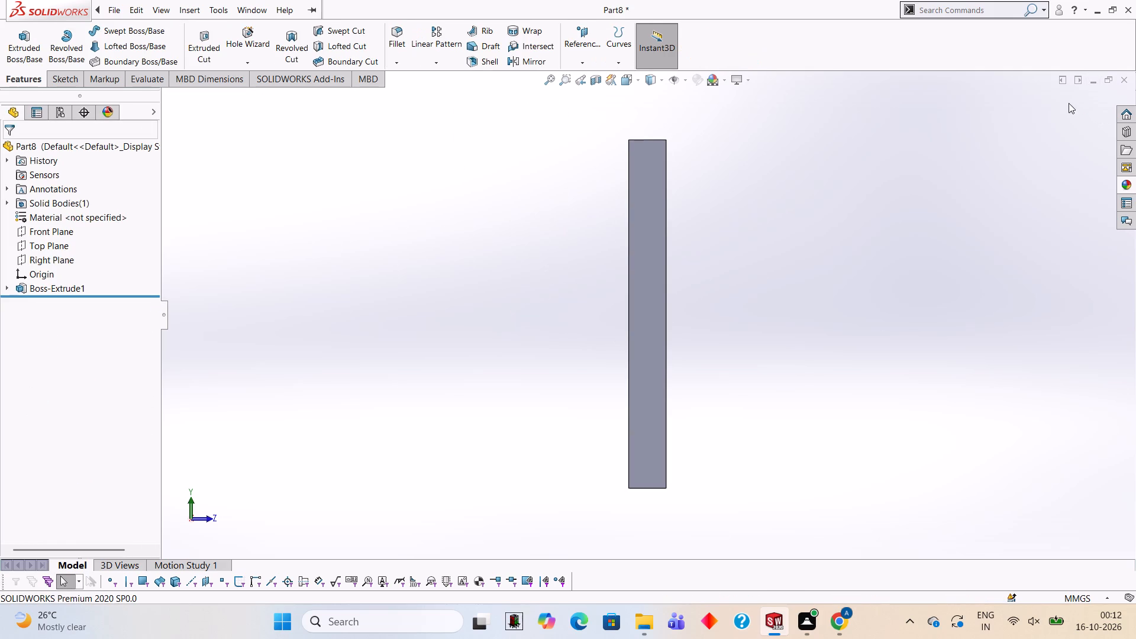
# Start a new sketch on the plate's narrow side face and view it face-on.
pyautogui.click(645, 295)
pyautogui.click(698, 265)
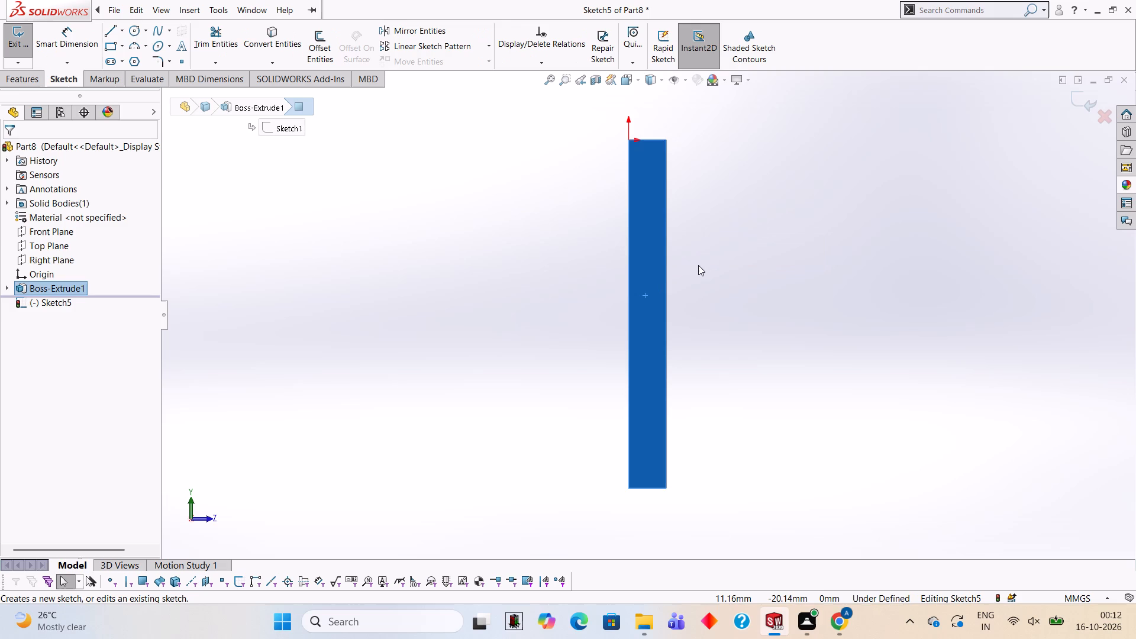
pyautogui.hotkey('ctrl', '8')
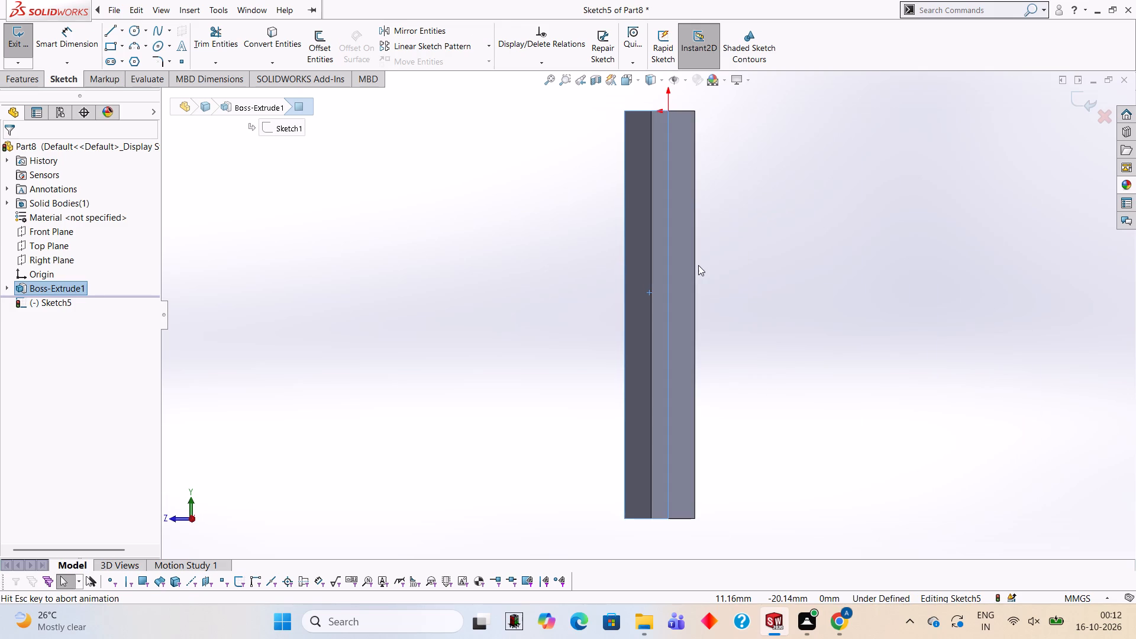
pyautogui.hotkey('ctrl', '8')
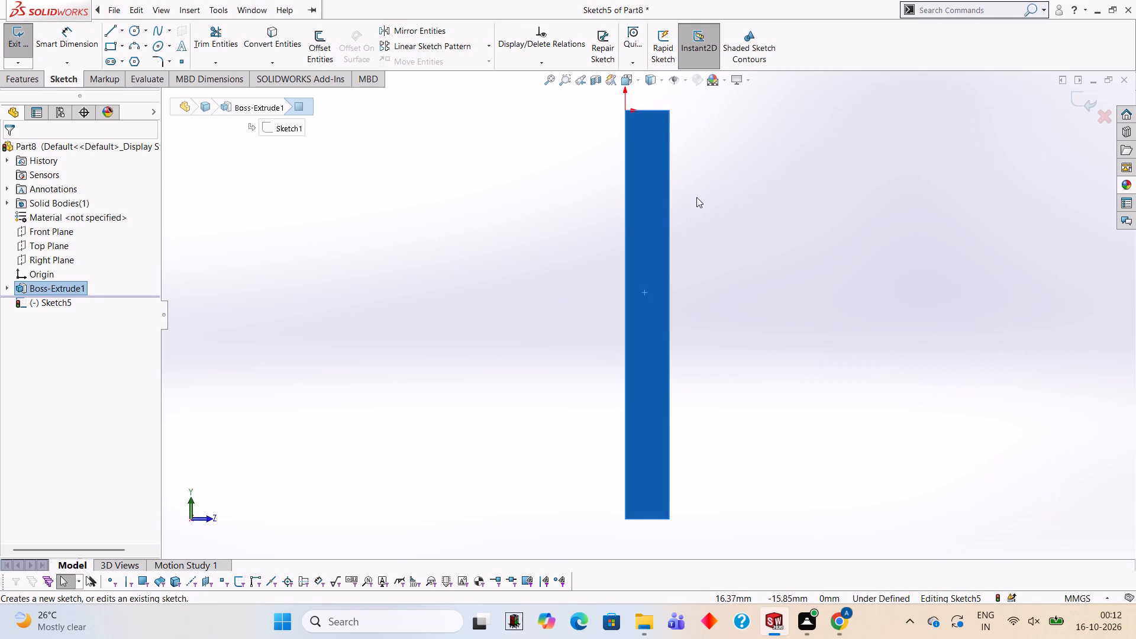
# Sketch a 9 mm horizontal line from the origin at the plate's top corner, pointing away from the plate.
pyautogui.scroll(3, 692, 195)
pyautogui.scroll(-2, 665, 205)
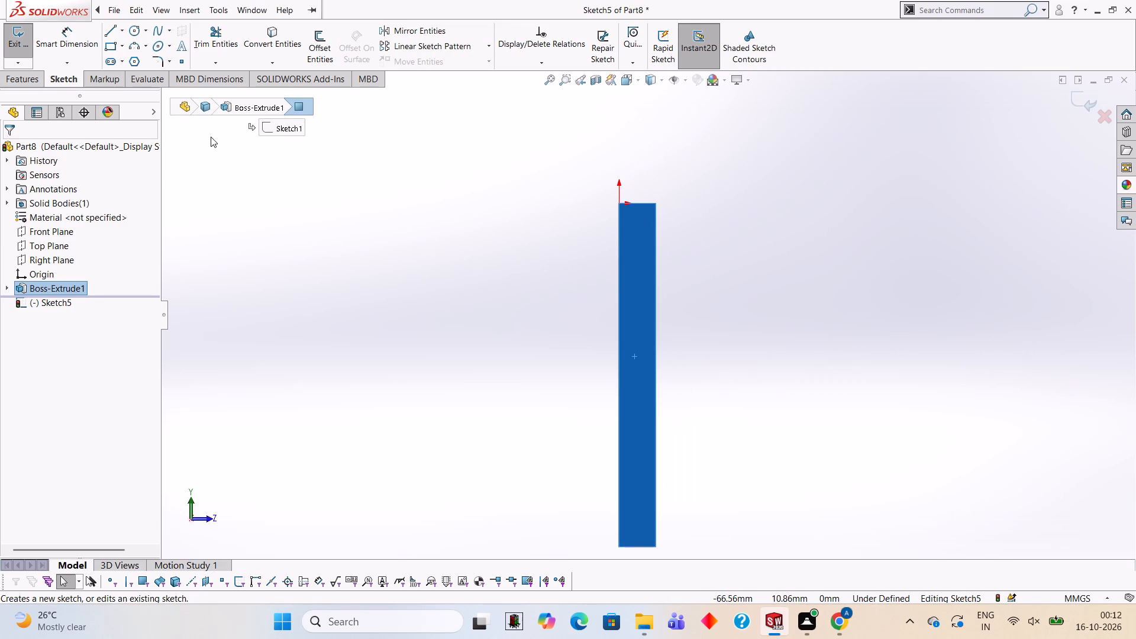
pyautogui.click(111, 28)
pyautogui.click(618, 203)
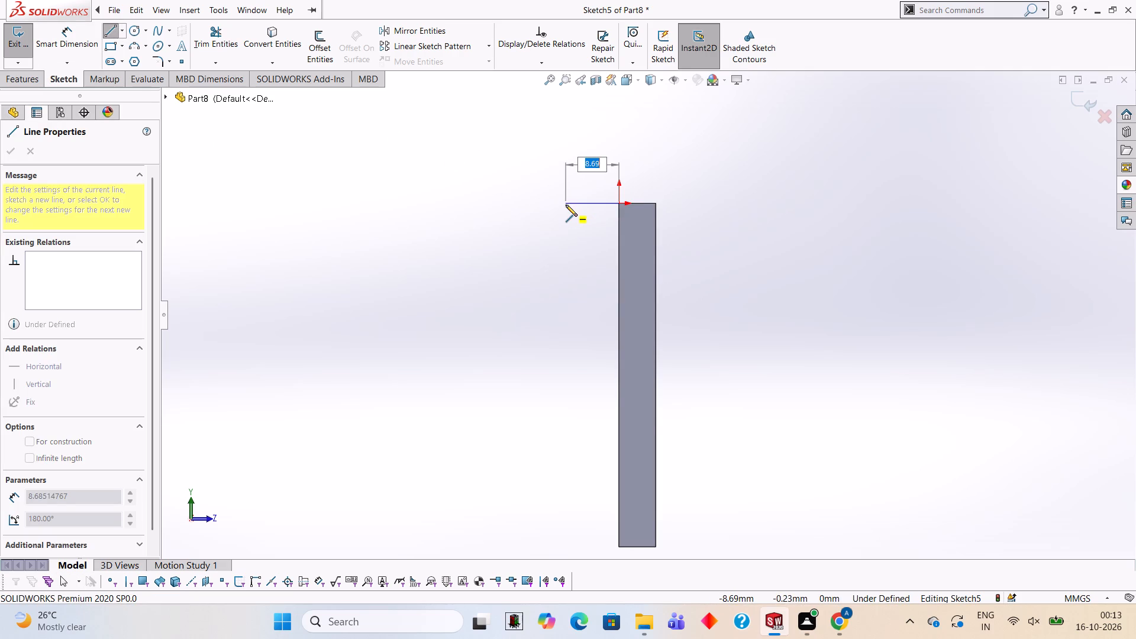
pyautogui.press('9')
pyautogui.press('Return')
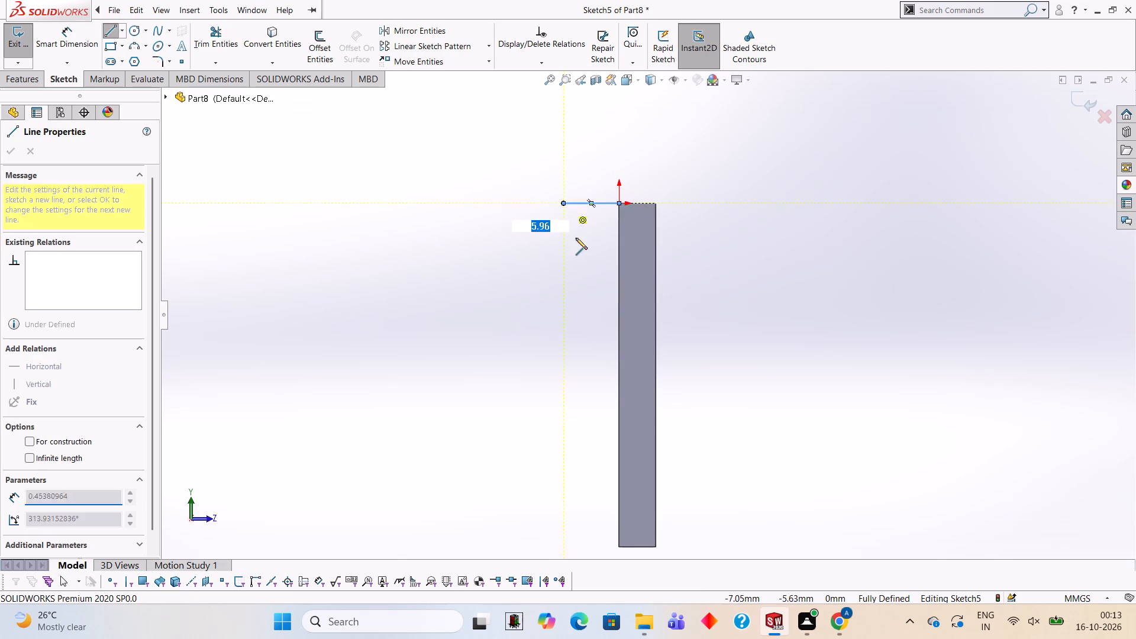
# Sketch a circle of 19 mm diameter centred on the free end of the horizontal line.
pyautogui.click(134, 31)
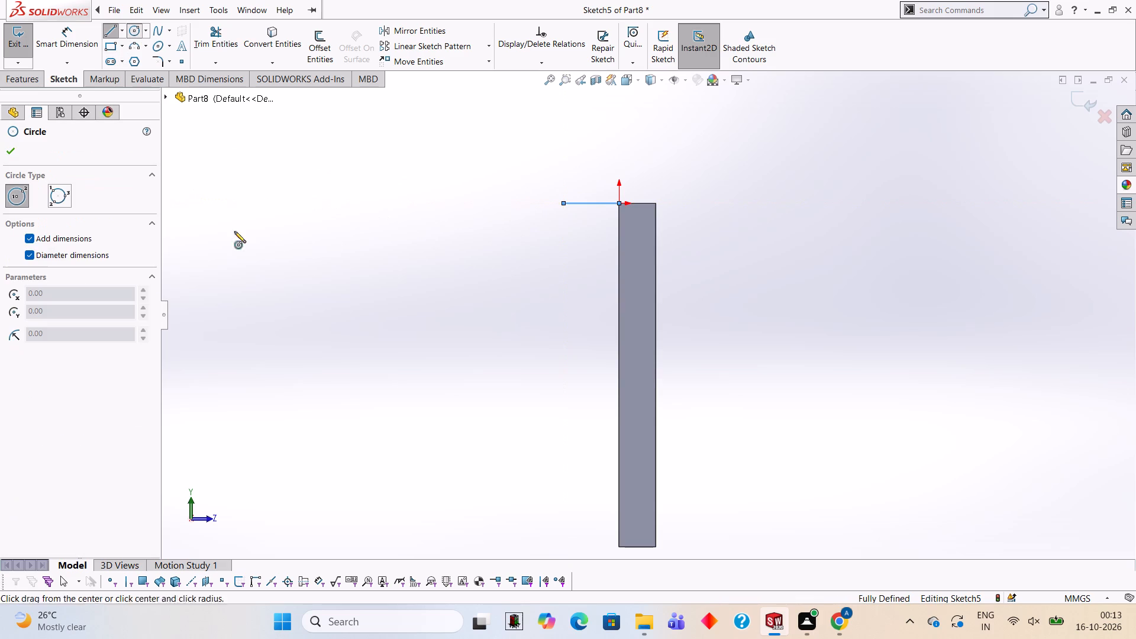
pyautogui.click(563, 204)
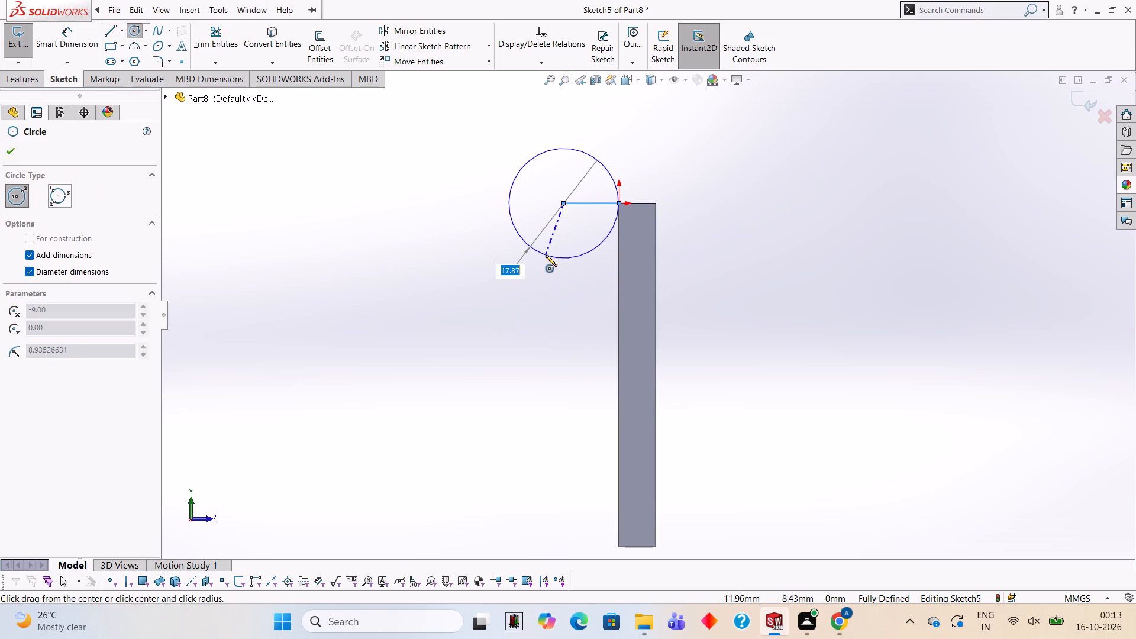
pyautogui.write('19')
pyautogui.press('Return')
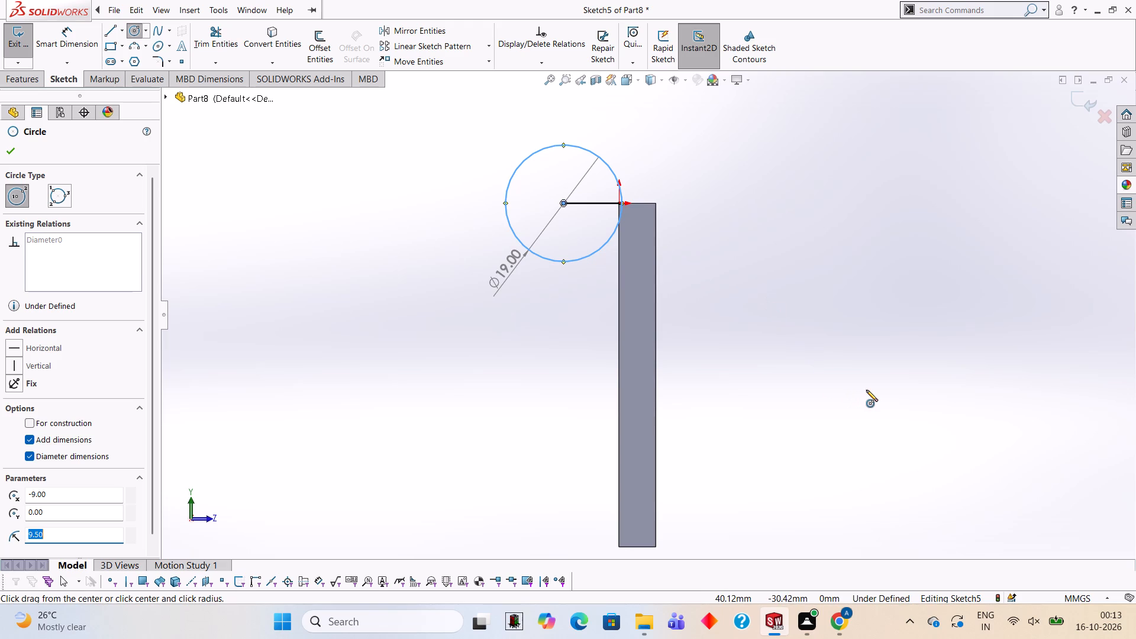
pyautogui.scroll(-3, 689, 284)
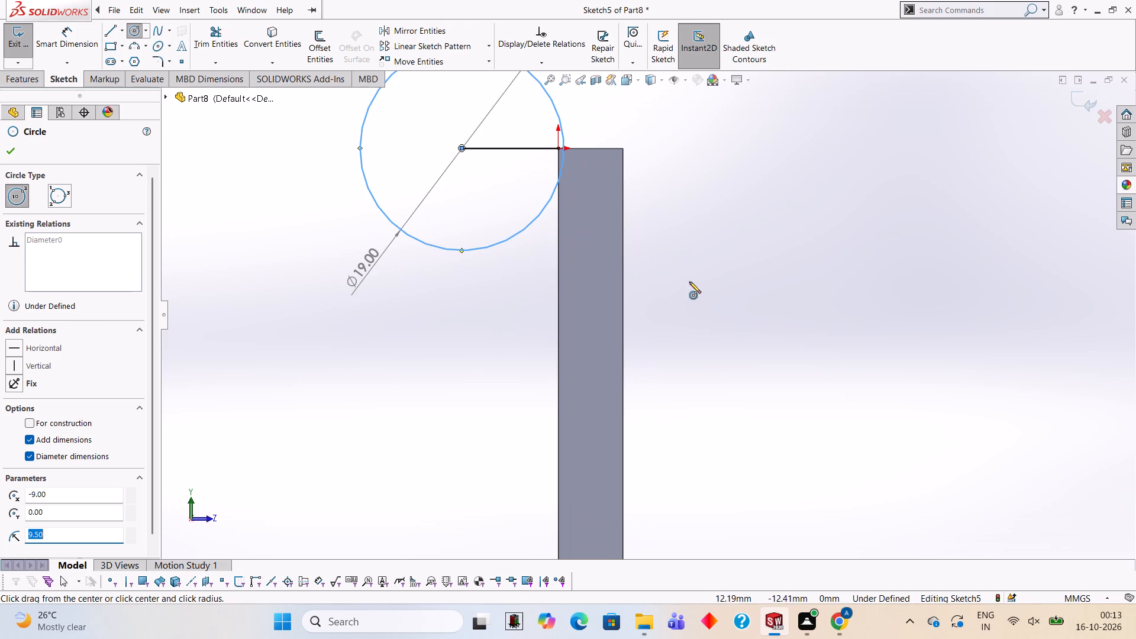
pyautogui.press('Escape')
# Add a tangent relation between the circle and the plate's adjacent vertical edge.
pyautogui.scroll(2, 577, 172)
pyautogui.scroll(-5, 586, 168)
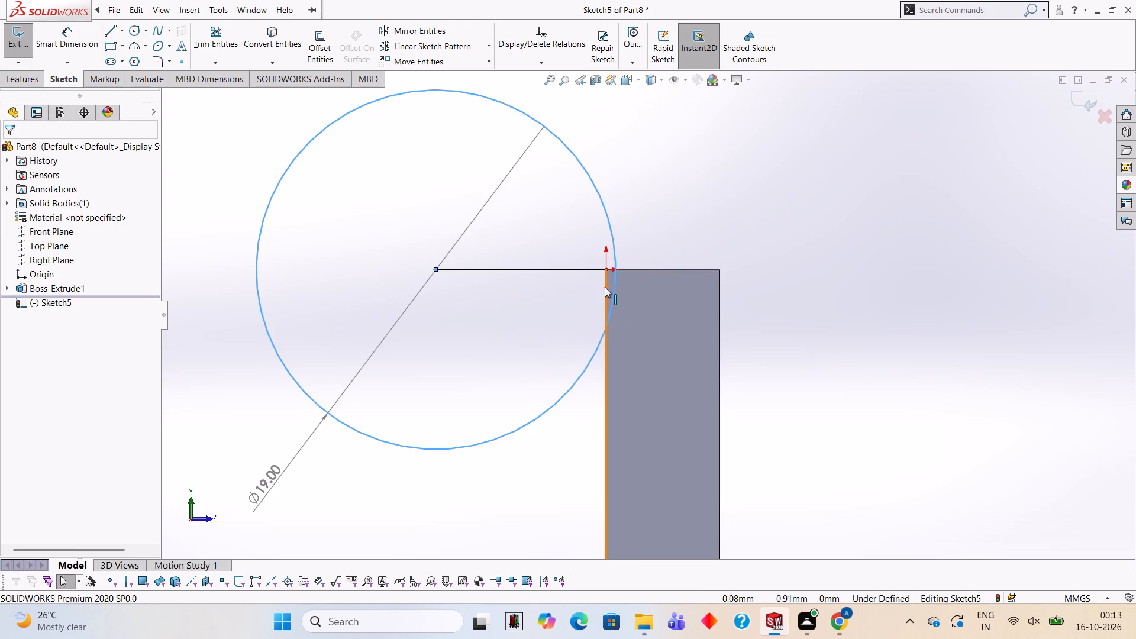
pyautogui.click(605, 287)
pyautogui.keyDown('ctrl'); pyautogui.click(615, 290); pyautogui.keyUp('ctrl')
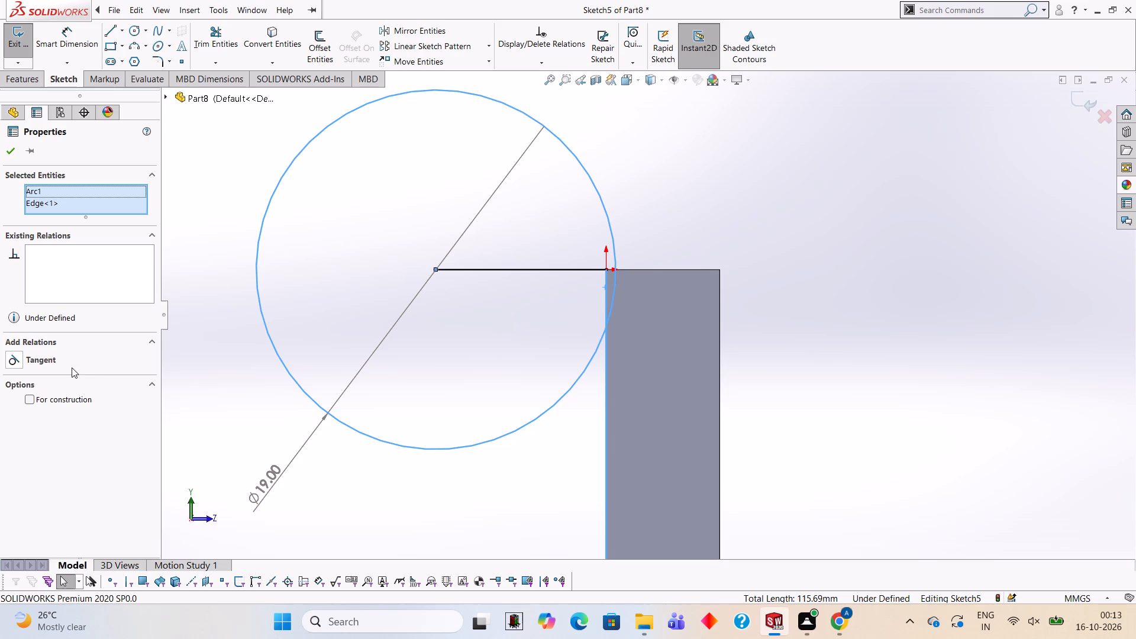
pyautogui.keyDown('ctrl'); pyautogui.click(40, 360); pyautogui.keyUp('ctrl')
pyautogui.press('Escape')
# Sketch a horizontal line about 9.7 mm long from the circle's centre outward past its far side, away from the plate.
pyautogui.scroll(2, 701, 384)
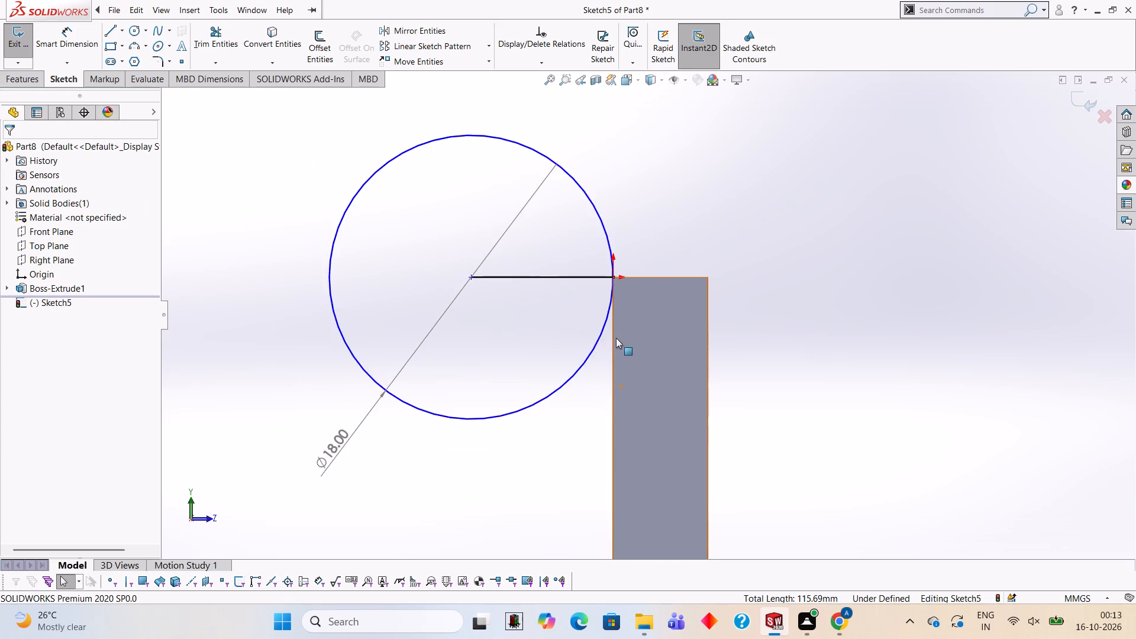
pyautogui.scroll(2, 565, 332)
pyautogui.scroll(-2, 565, 338)
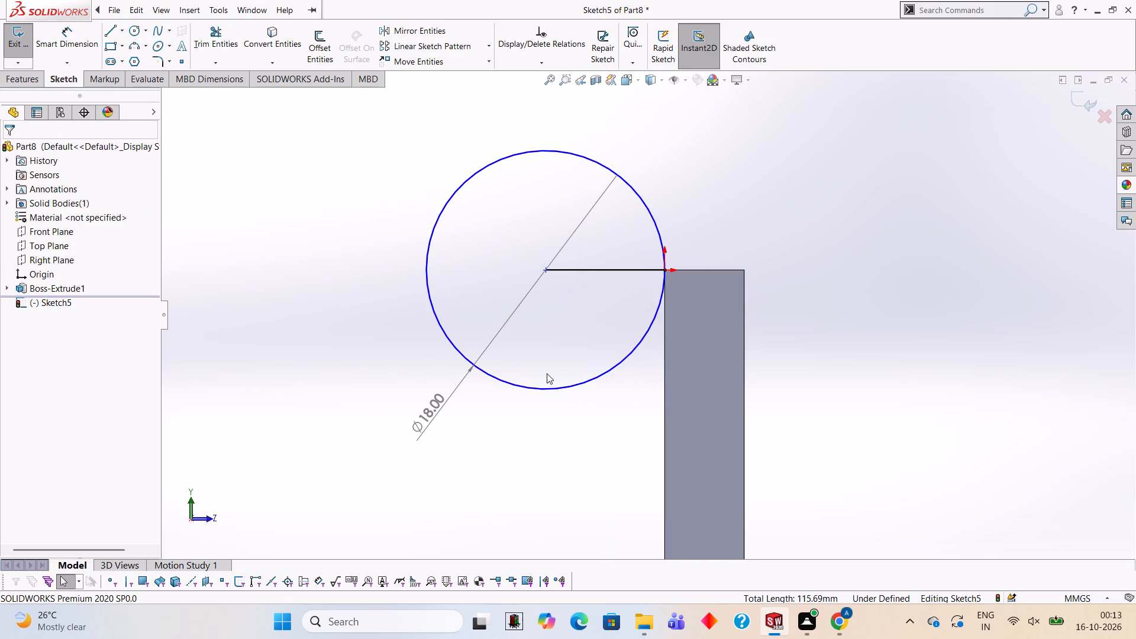
pyautogui.click(108, 34)
pyautogui.click(547, 270)
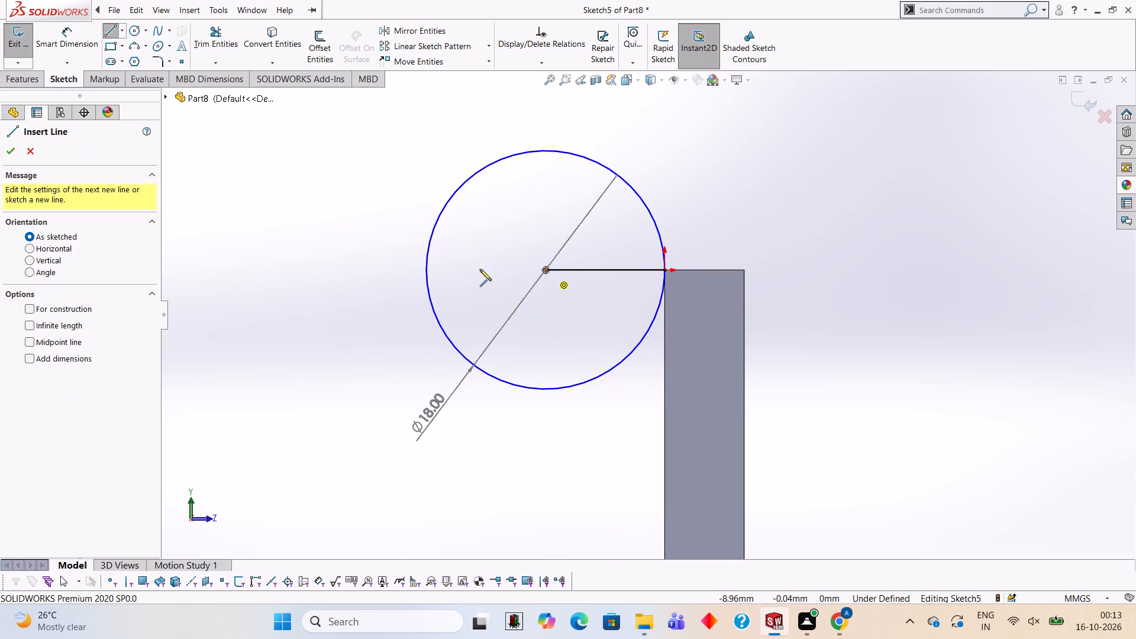
pyautogui.click(417, 267)
pyautogui.press('Escape')
# Trim away the upper half of the circle and the bit of the horizontal line projecting beyond it.
pyautogui.click(215, 31)
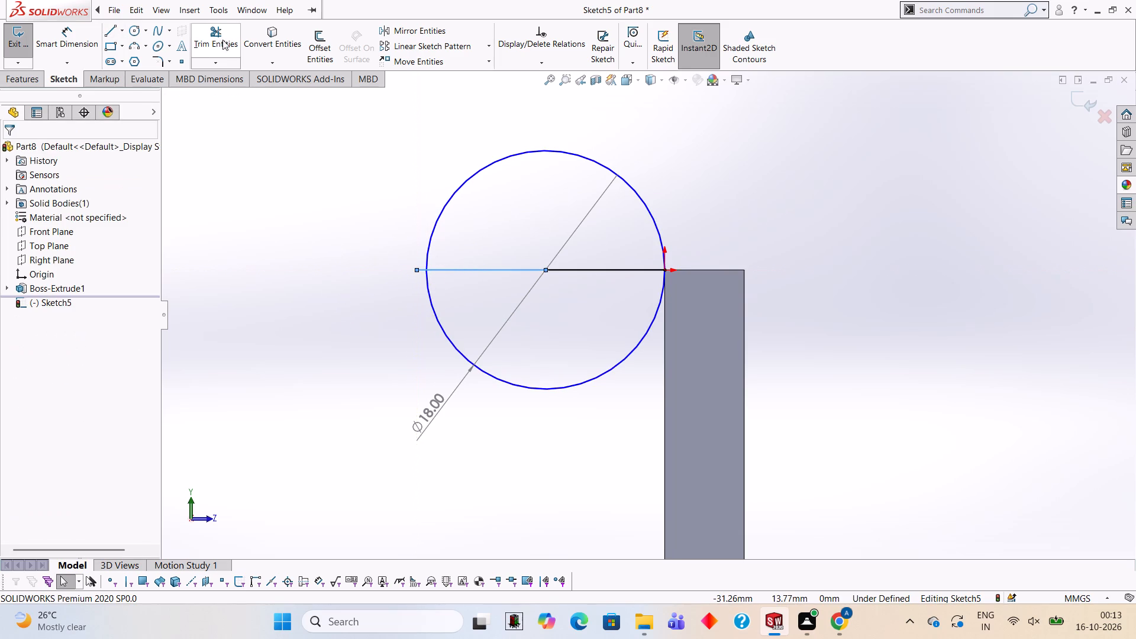
pyautogui.click(466, 185)
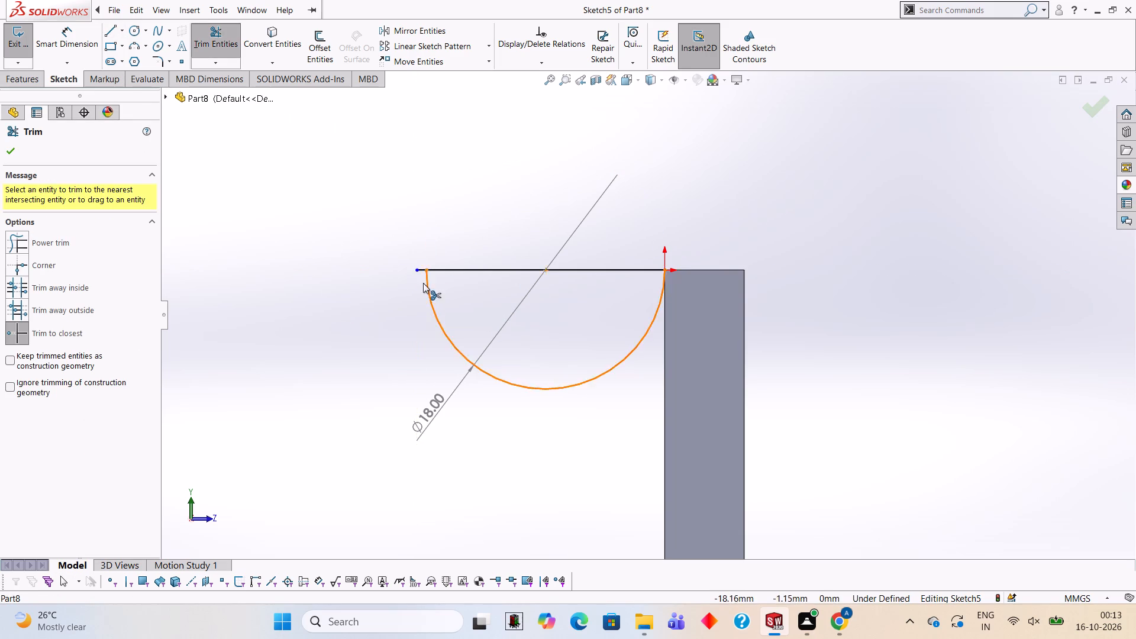
pyautogui.click(417, 270)
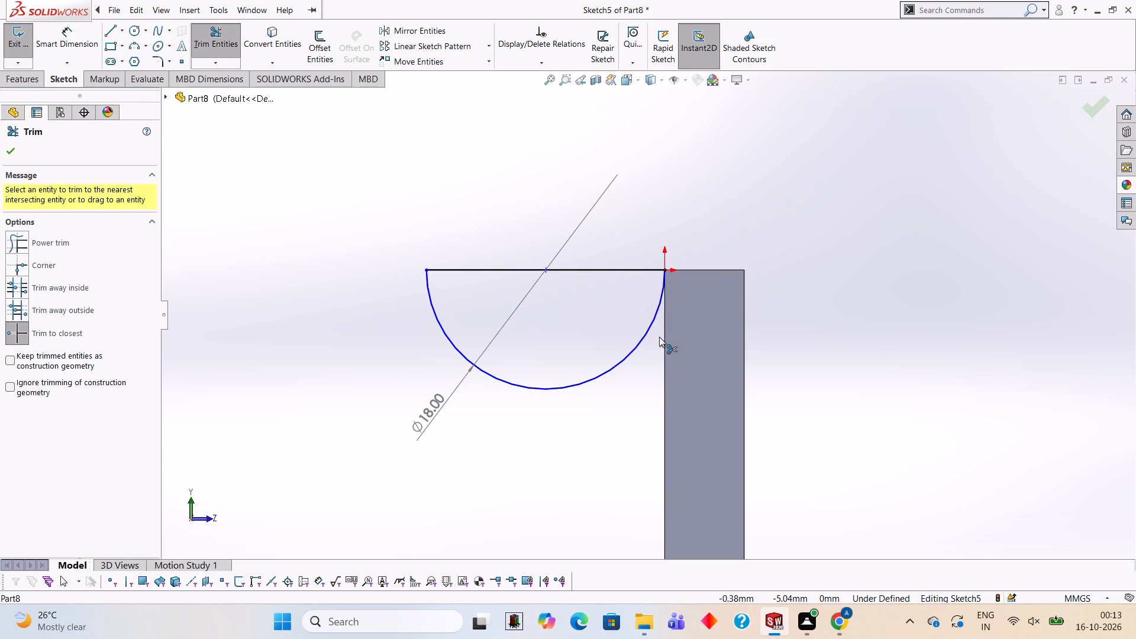
# Sketch a three-point arc of 14 mm radius from the semicircle's lowest region to the plate's vertical edge, bulging toward the plate.
pyautogui.click(134, 46)
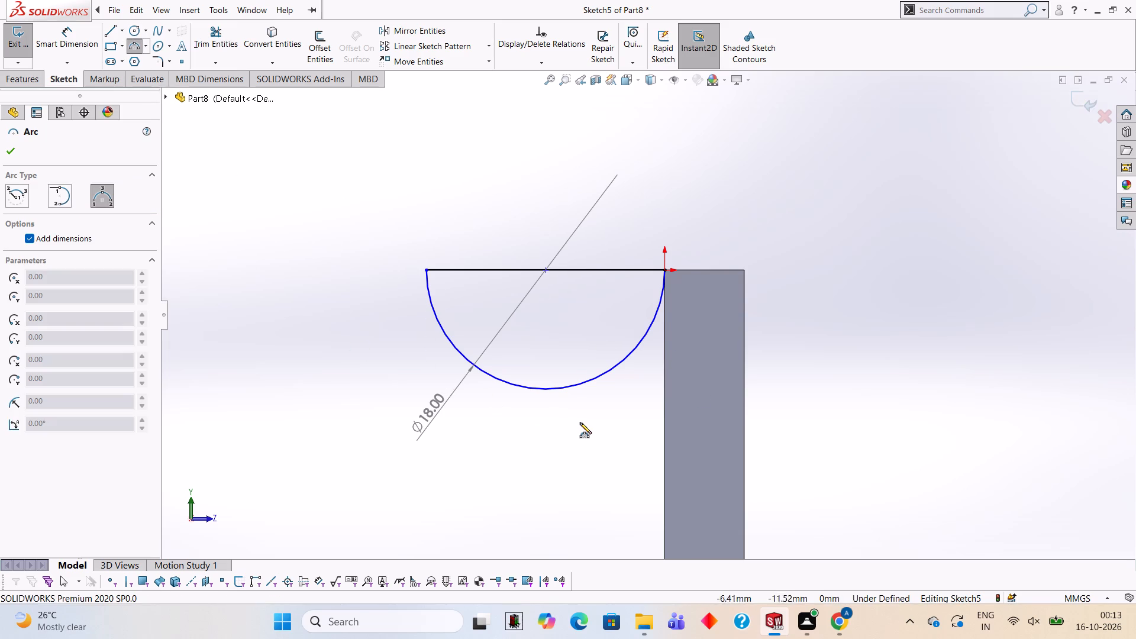
pyautogui.scroll(2, 579, 421)
pyautogui.scroll(-1, 579, 421)
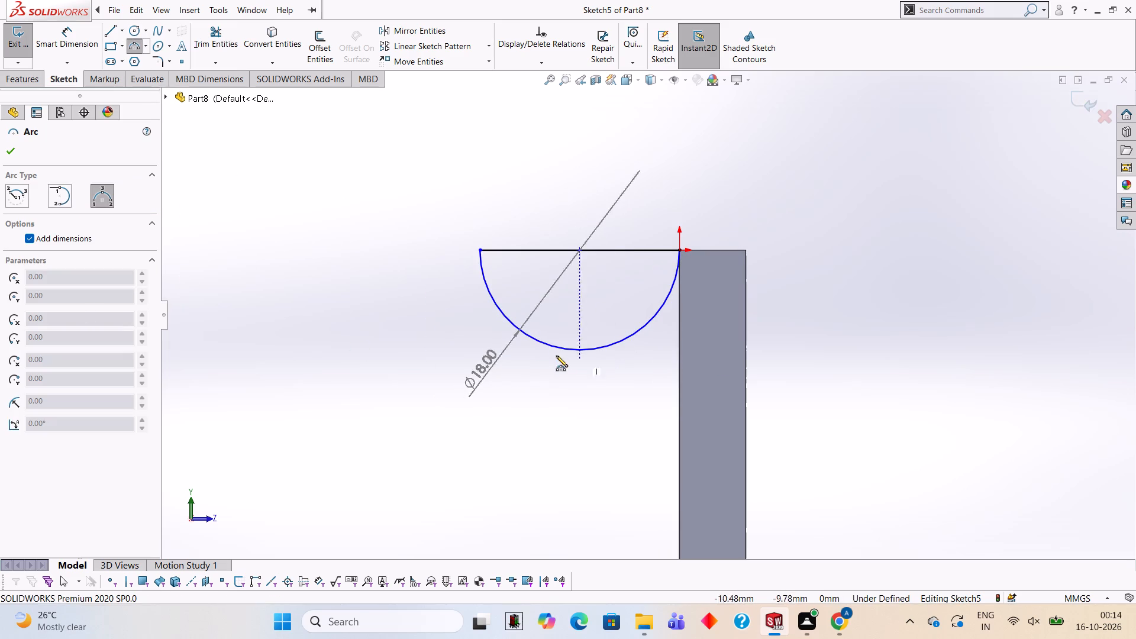
pyautogui.click(600, 348)
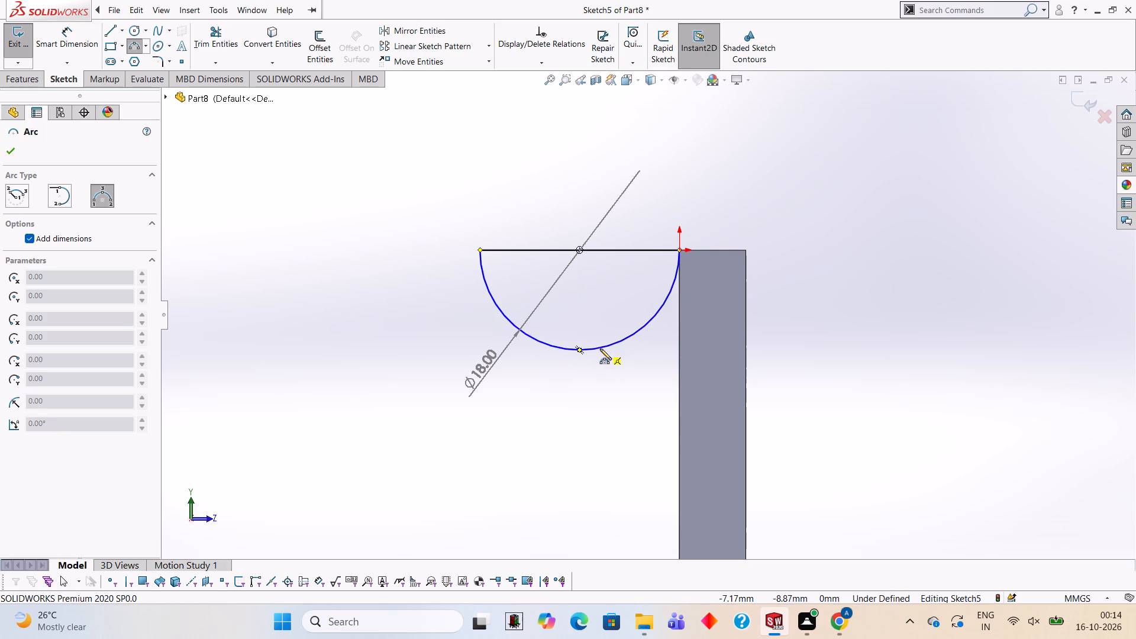
pyautogui.click(677, 436)
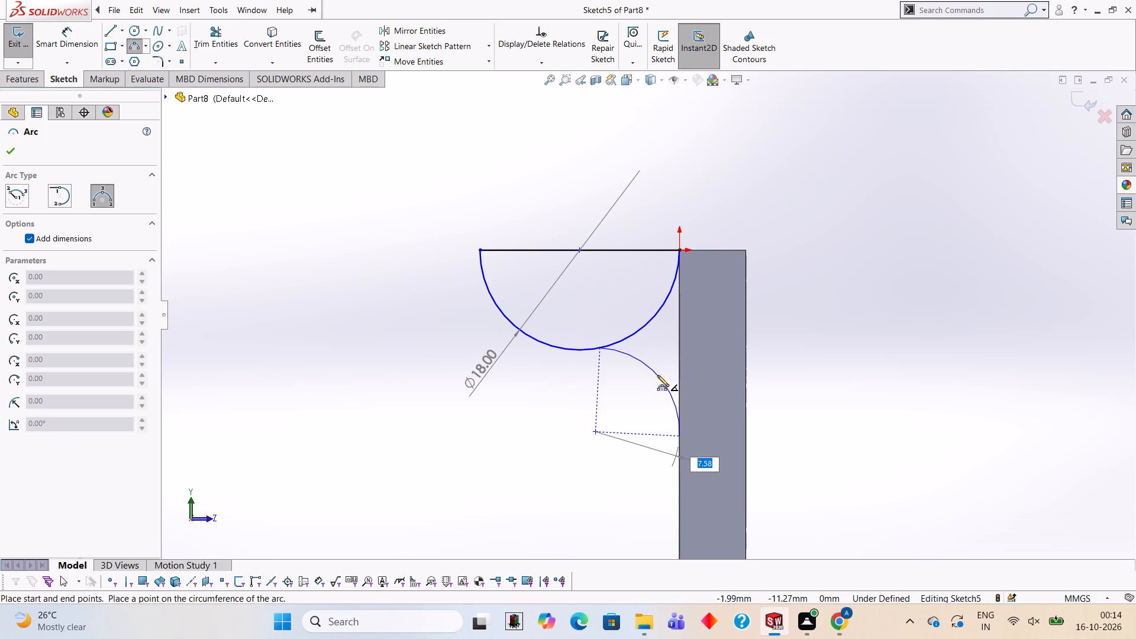
pyautogui.write('14')
pyautogui.press('Return')
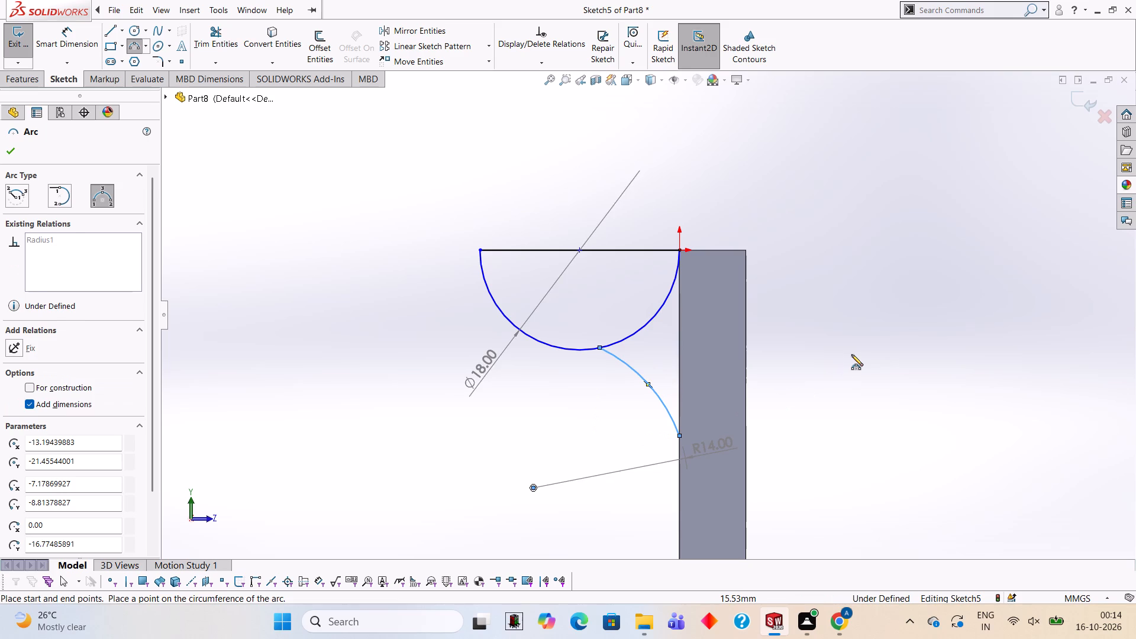
pyautogui.press('Escape')
pyautogui.press('Escape')
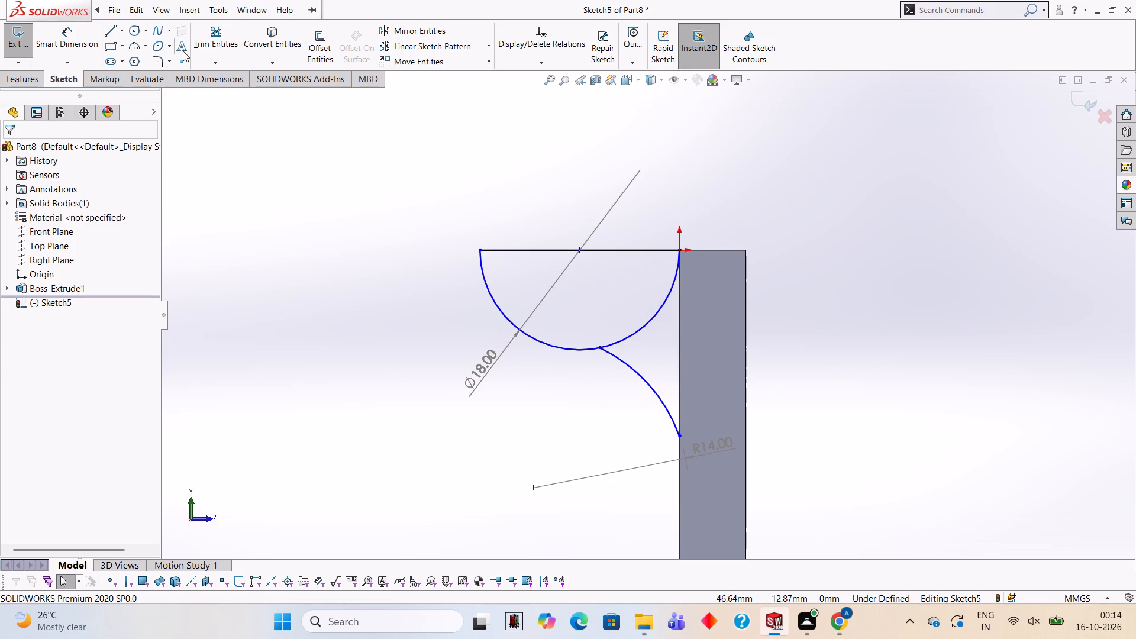
# Trim away the part of the semicircle between the 14 mm arc and the plate.
pyautogui.click(212, 46)
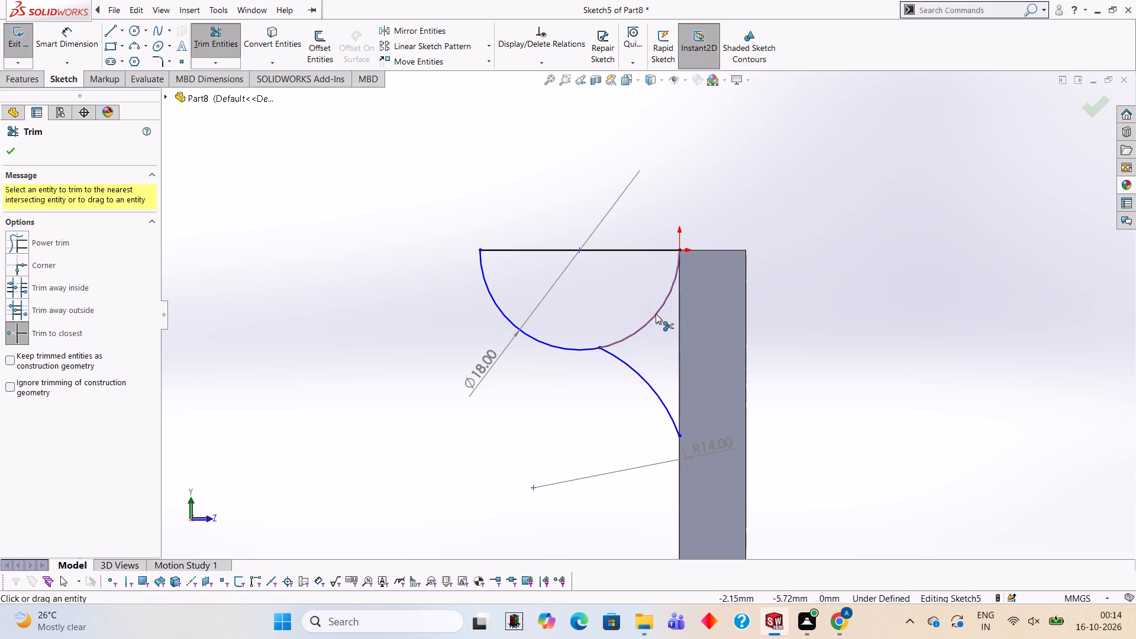
pyautogui.click(656, 314)
pyautogui.press('Escape')
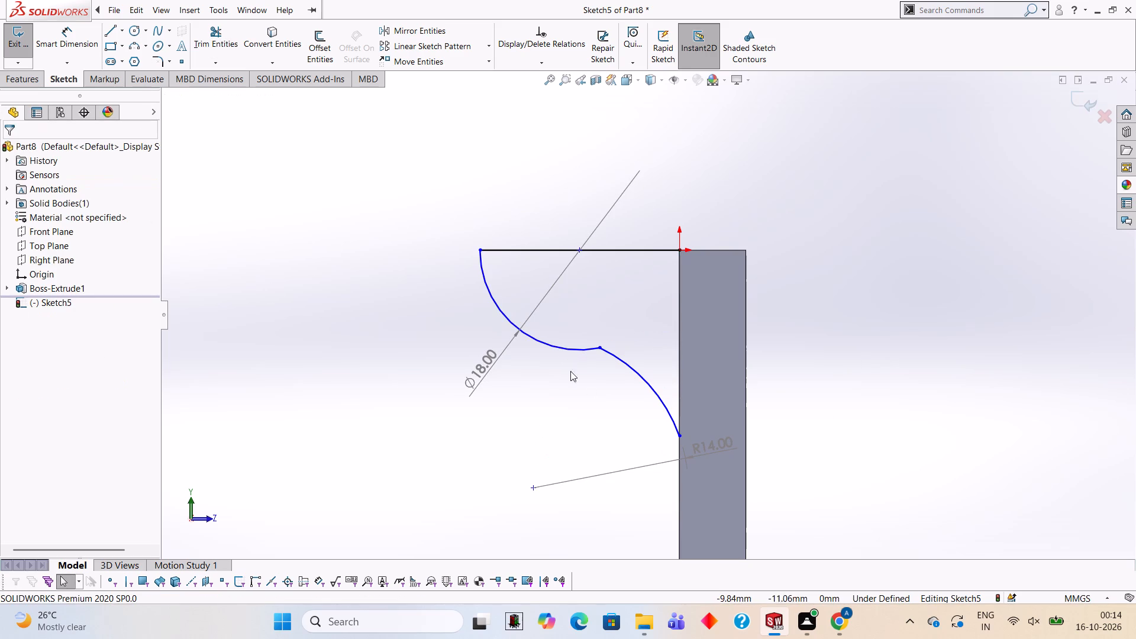
# Add a tangent relation between the upper arc and the 14 mm arc.
pyautogui.click(571, 350)
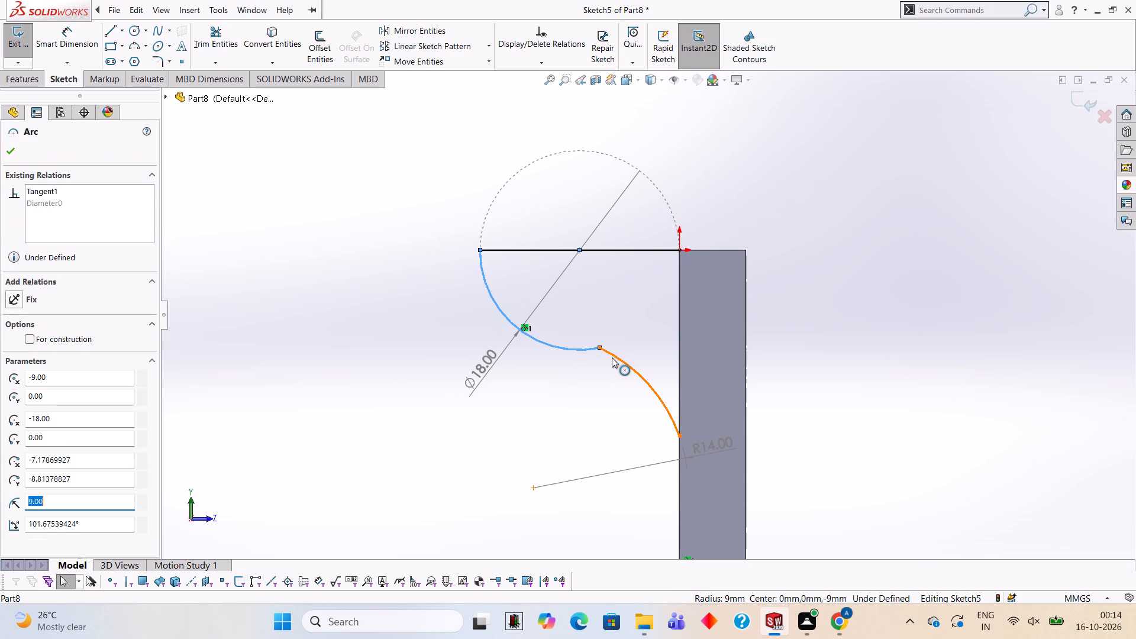
pyautogui.keyDown('ctrl'); pyautogui.click(614, 356); pyautogui.keyUp('ctrl')
pyautogui.keyDown('ctrl'); pyautogui.click(43, 376); pyautogui.keyUp('ctrl')
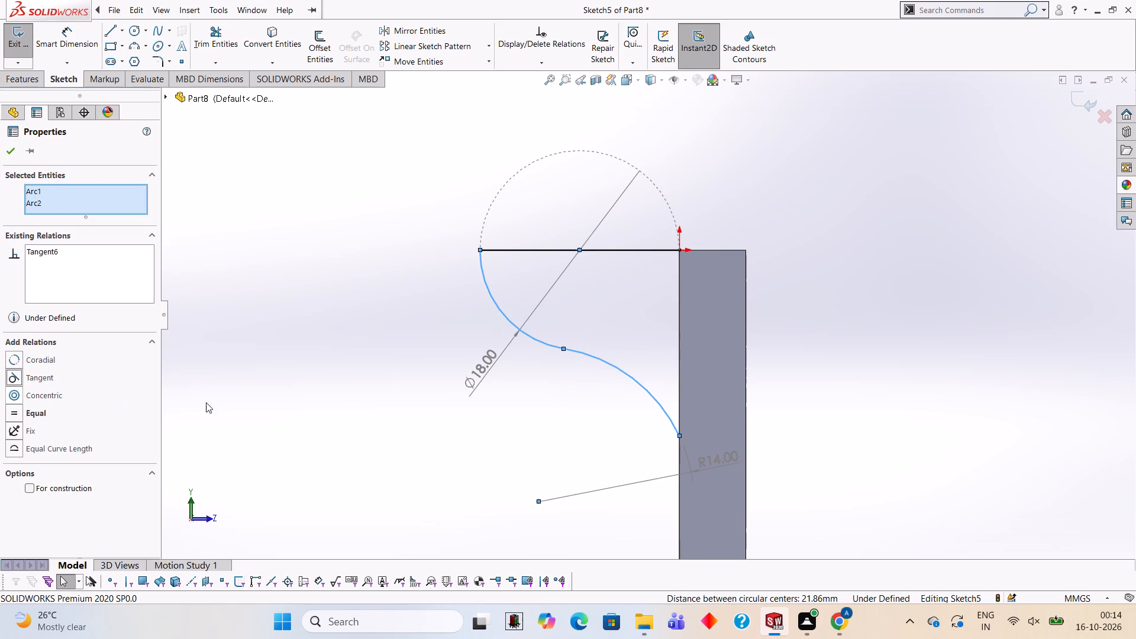
pyautogui.press('Escape')
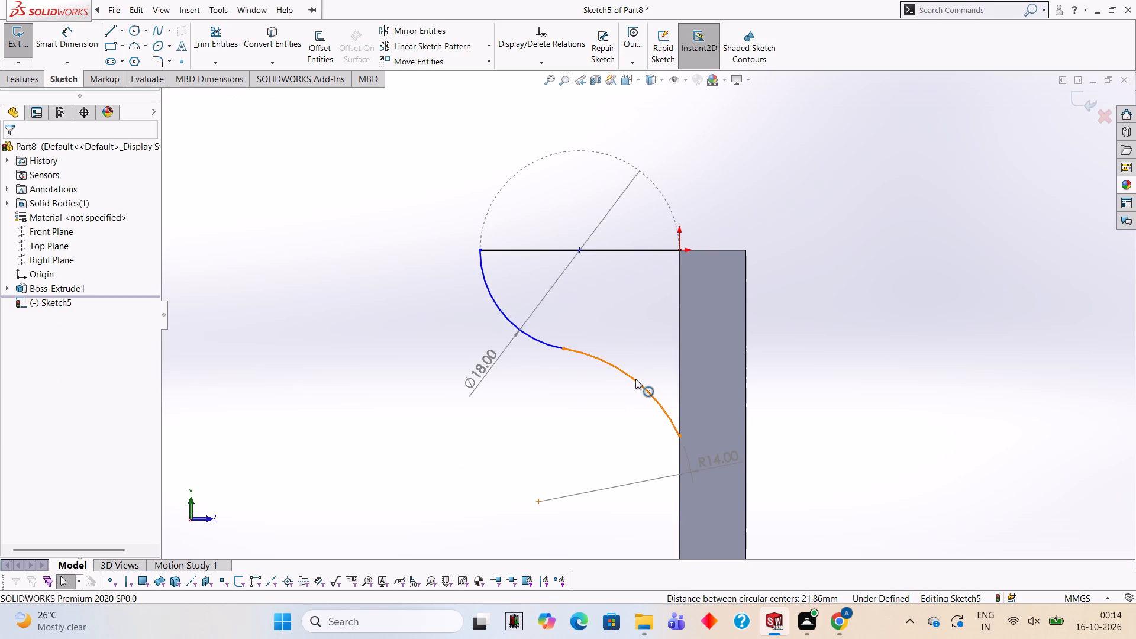
# Add a tangent relation between the 14 mm arc and the plate's adjacent vertical edge.
pyautogui.click(635, 379)
pyautogui.keyDown('ctrl'); pyautogui.click(678, 499); pyautogui.keyUp('ctrl')
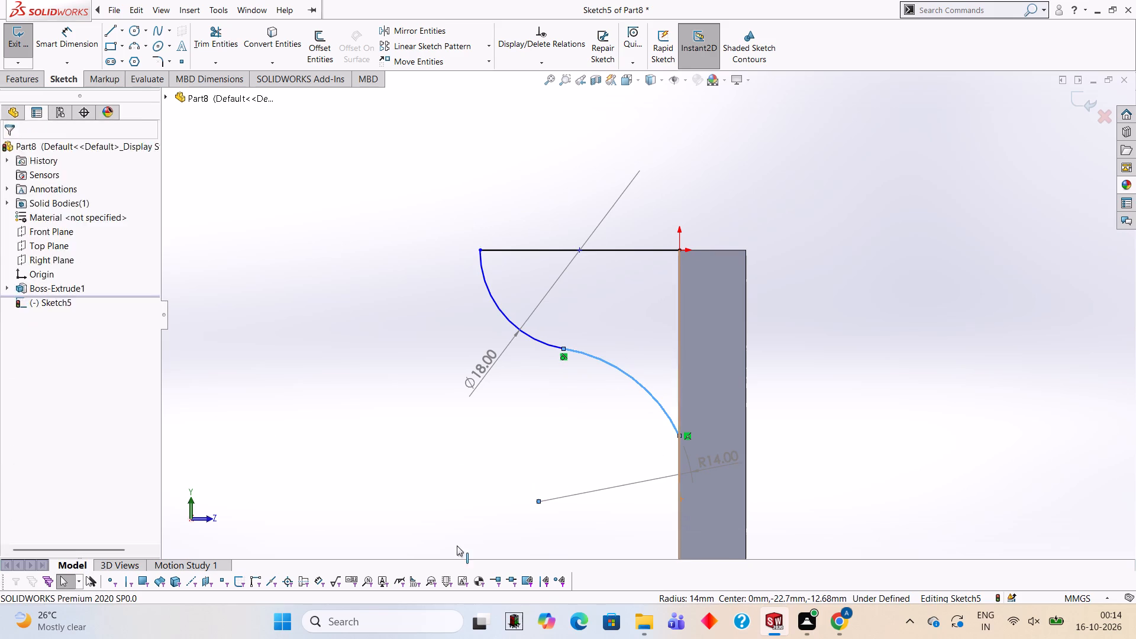
pyautogui.keyDown('ctrl'); pyautogui.click(50, 361); pyautogui.keyUp('ctrl')
pyautogui.keyDown('ctrl'); pyautogui.click(50, 361); pyautogui.keyUp('ctrl')
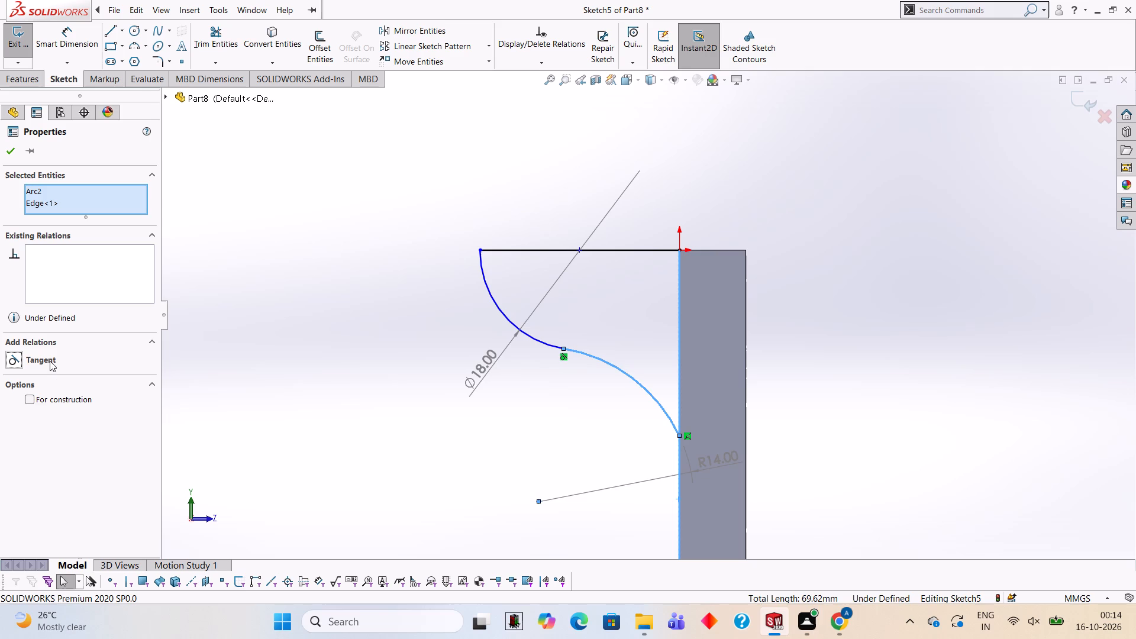
pyautogui.click(44, 358)
pyautogui.click(44, 358)
pyautogui.press('Escape')
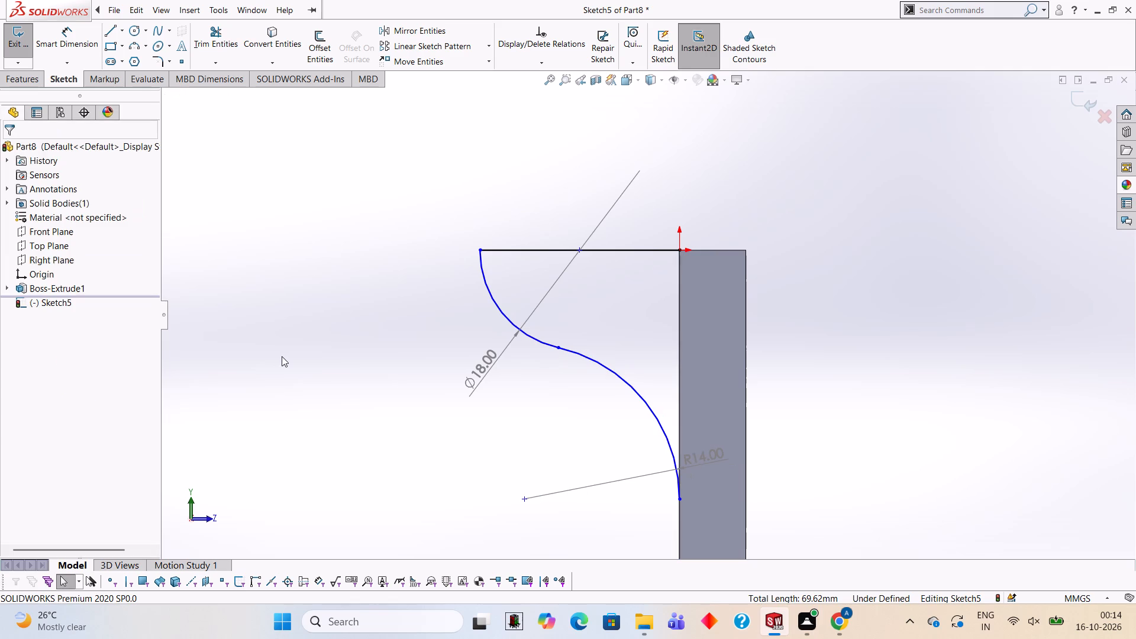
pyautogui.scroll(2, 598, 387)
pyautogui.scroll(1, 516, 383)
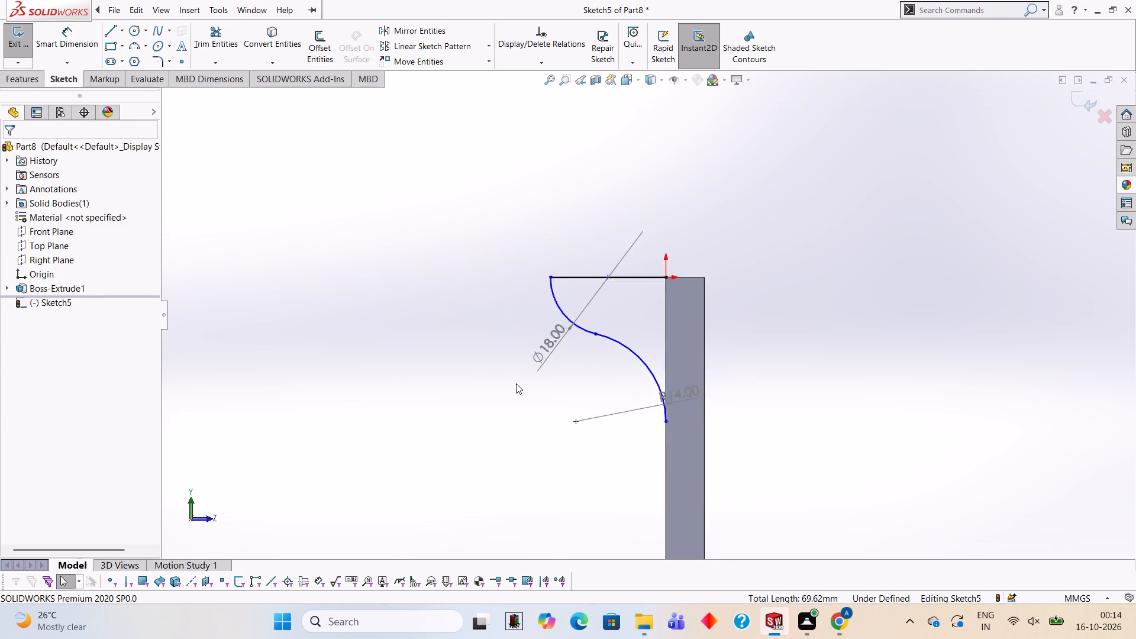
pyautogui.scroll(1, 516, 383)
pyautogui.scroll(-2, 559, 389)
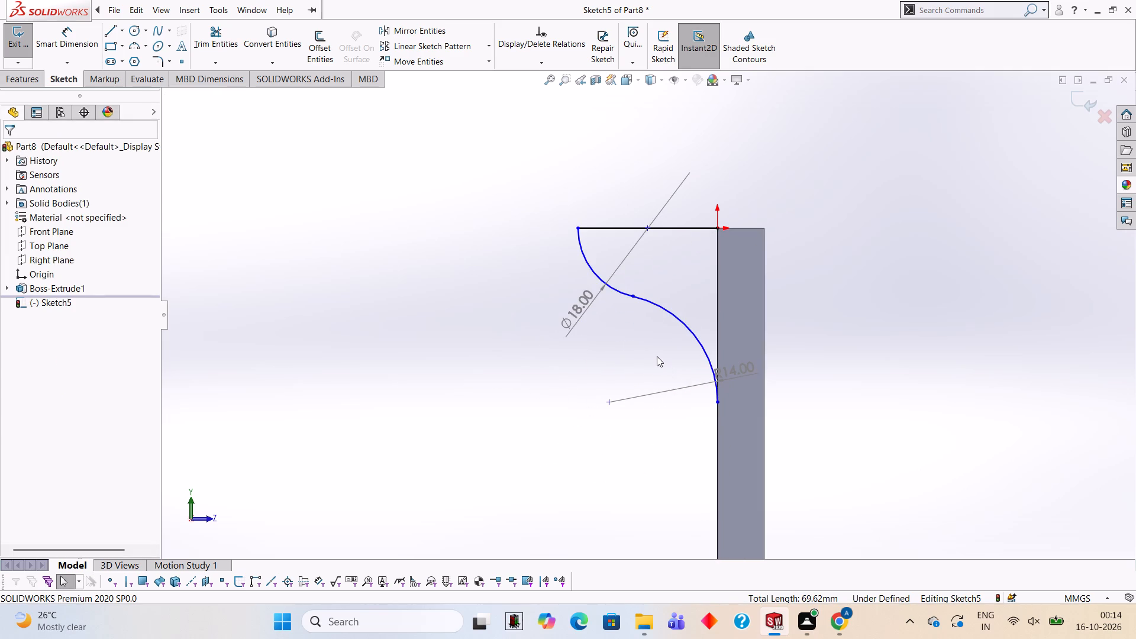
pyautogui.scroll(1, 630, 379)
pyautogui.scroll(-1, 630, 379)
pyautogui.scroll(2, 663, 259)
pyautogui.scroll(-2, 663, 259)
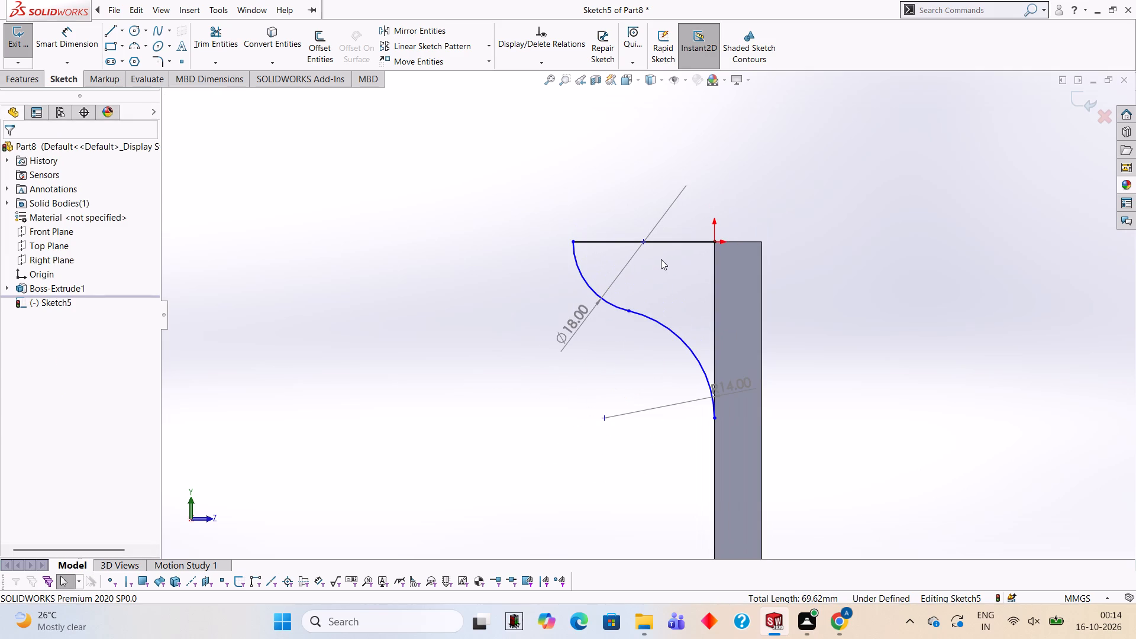
# Dimension the upper arc's radius and set it to 9.5 mm.
pyautogui.click(113, 32)
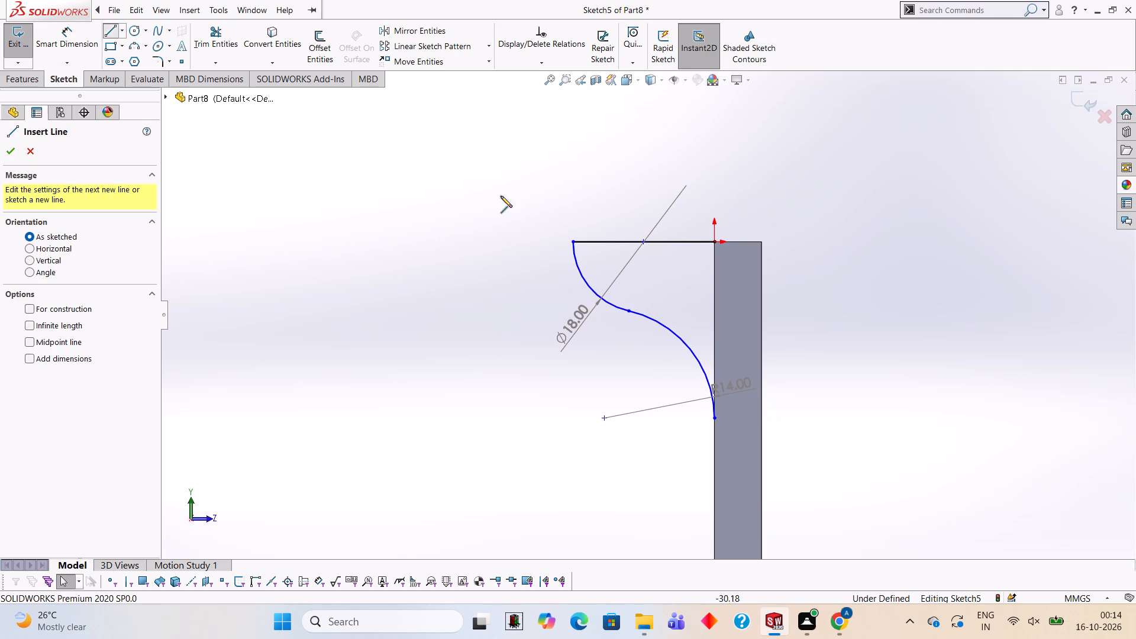
pyautogui.click(95, 35)
pyautogui.click(583, 277)
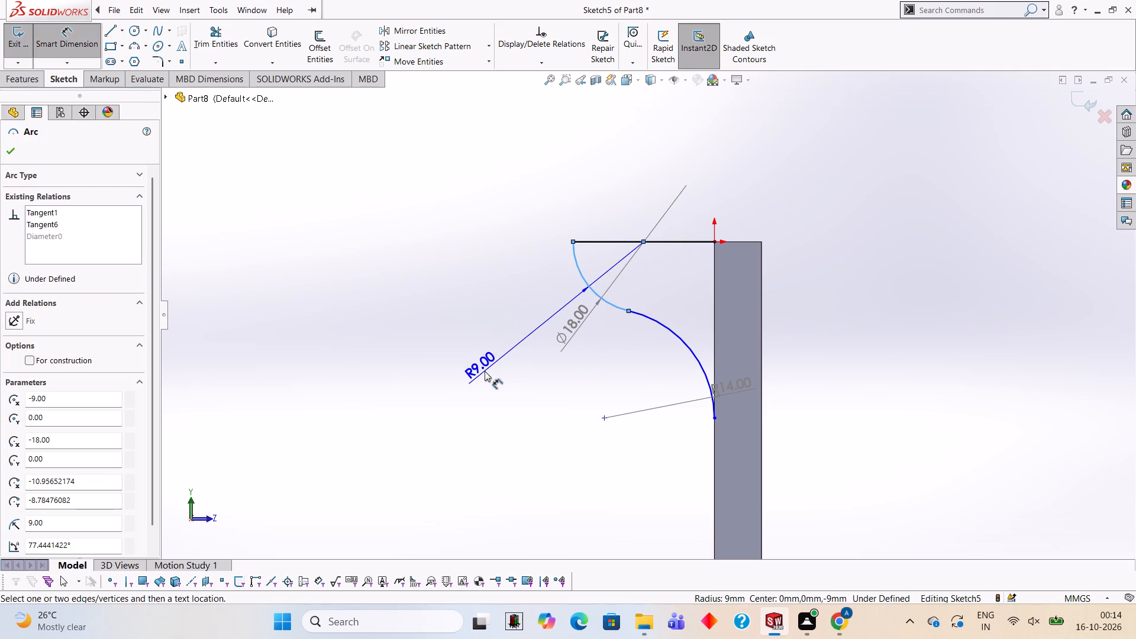
pyautogui.click(485, 371)
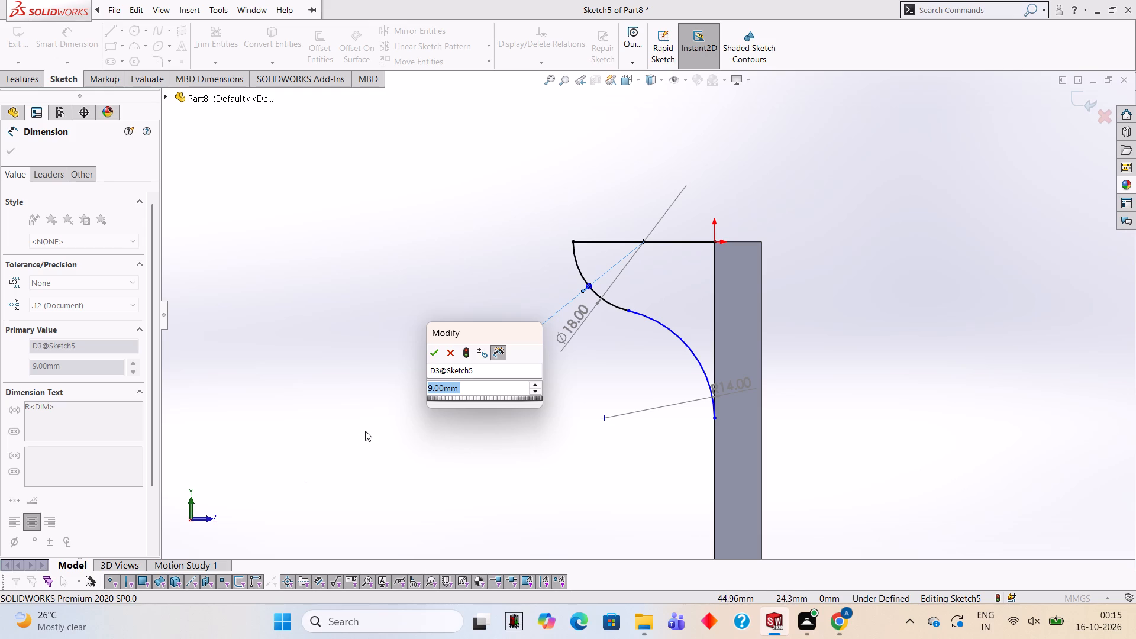
pyautogui.write('9.5')
pyautogui.press('Return')
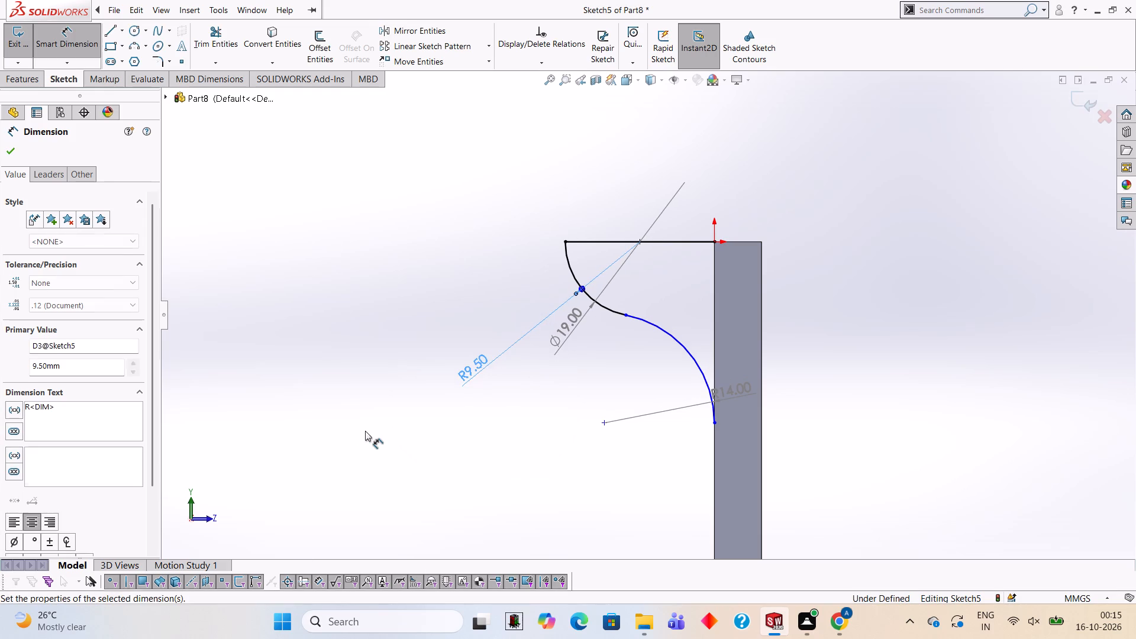
pyautogui.press('Escape')
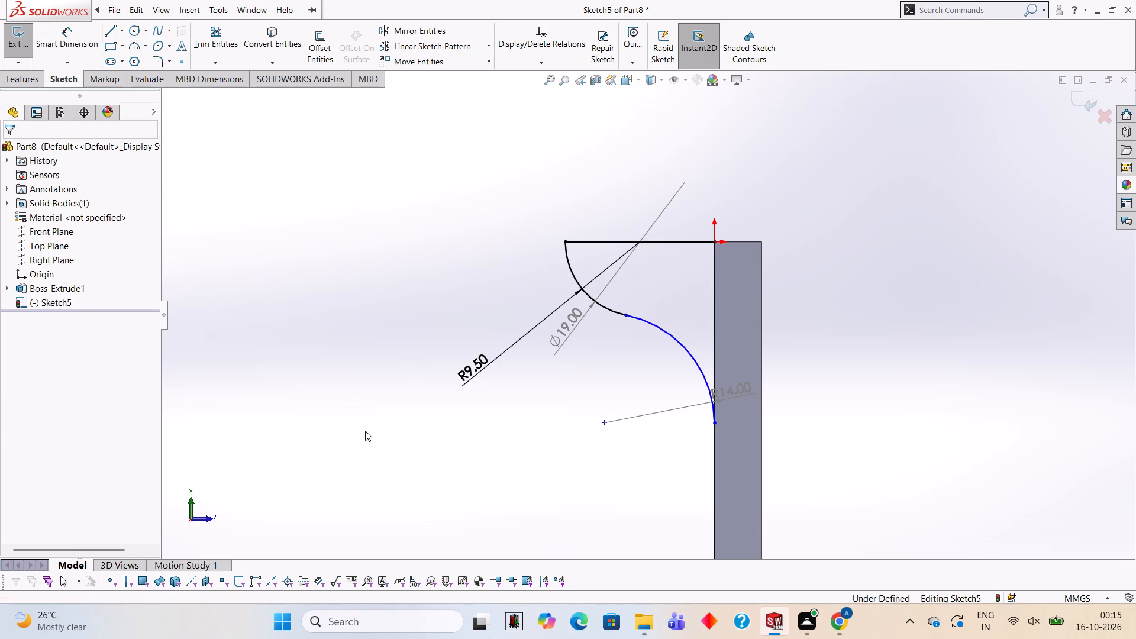
pyautogui.press('Escape')
pyautogui.press('Escape')
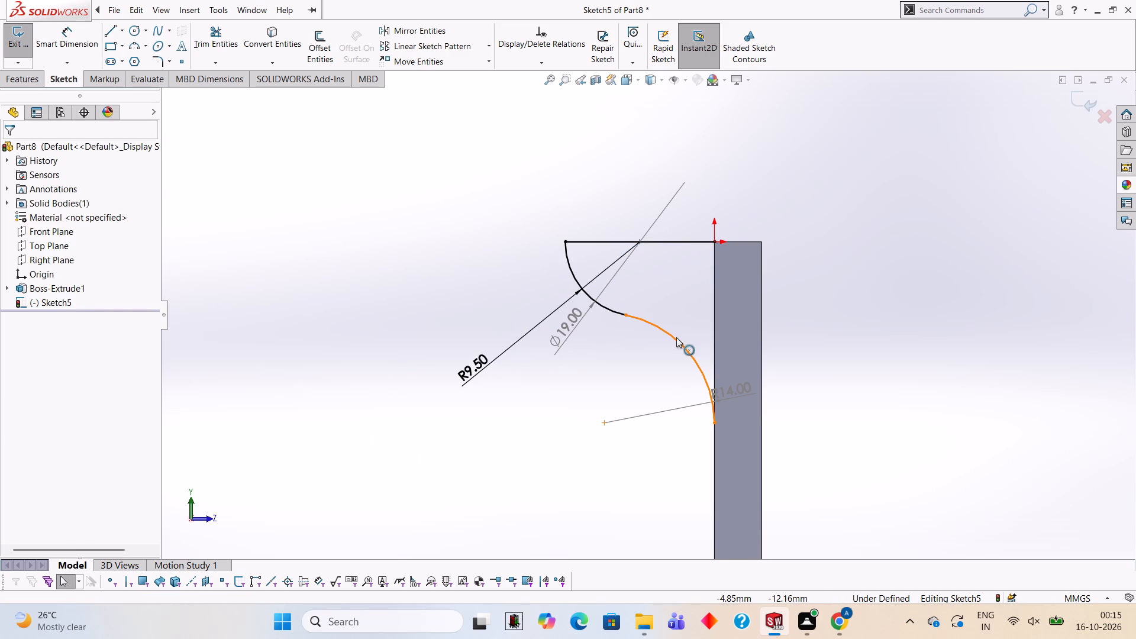
# Dimension the lower arc's radius, placing the text outside the profile away from the plate.
pyautogui.click(676, 337)
pyautogui.click(75, 31)
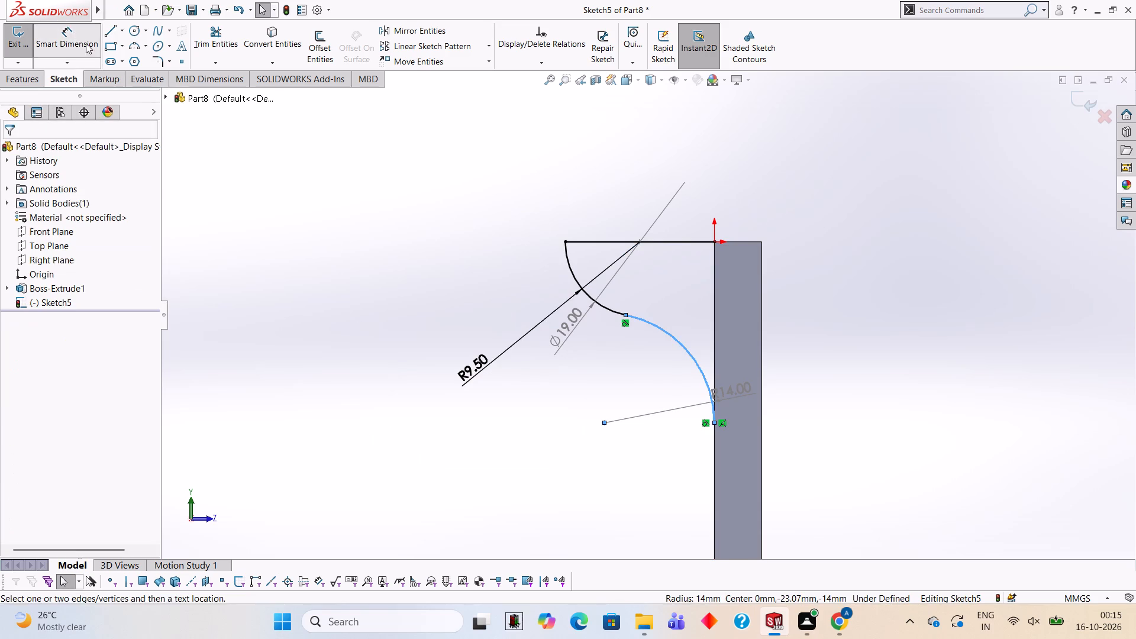
pyautogui.click(664, 333)
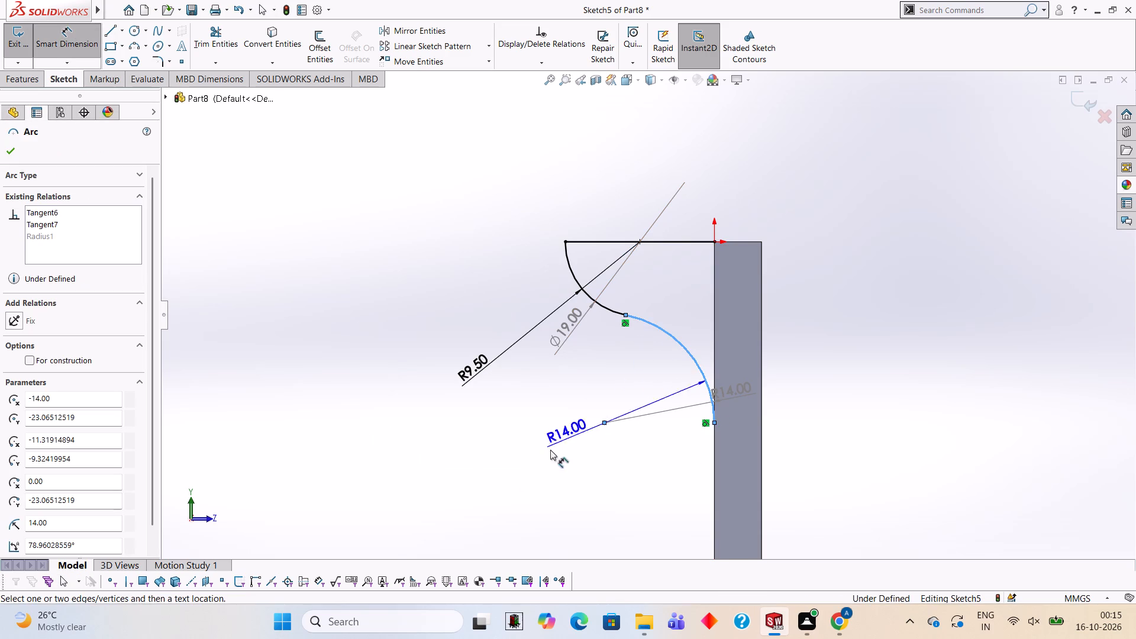
pyautogui.click(552, 467)
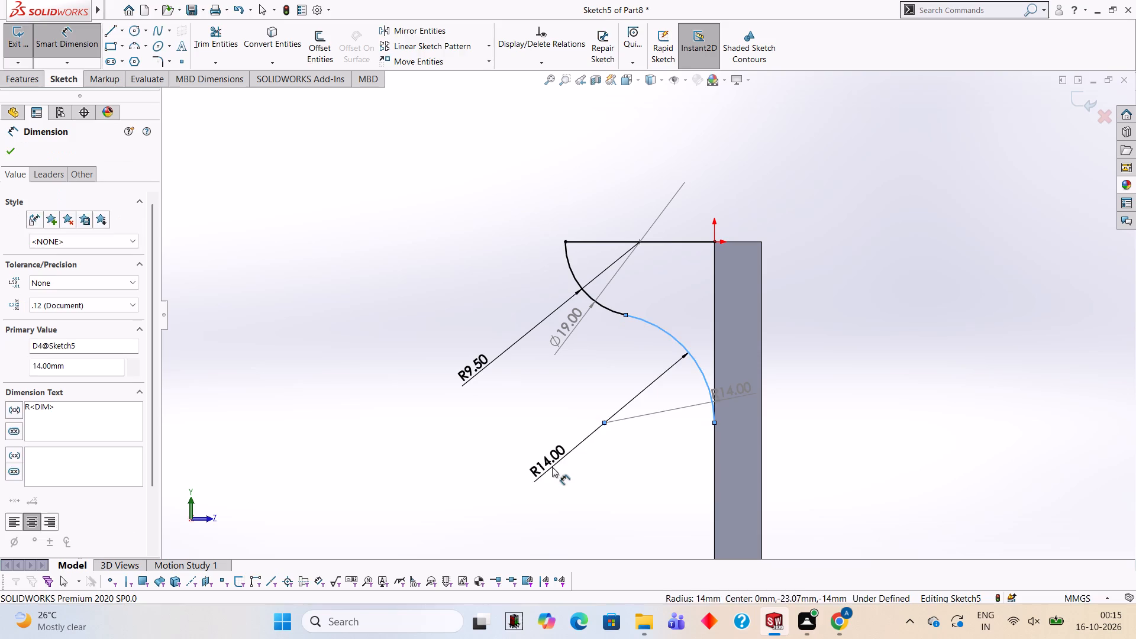
pyautogui.click(499, 448)
pyautogui.click(497, 419)
# Close the profile with a vertical line about 23 mm long from the origin along the plate's edge to the lower arc's end.
pyautogui.scroll(1, 566, 398)
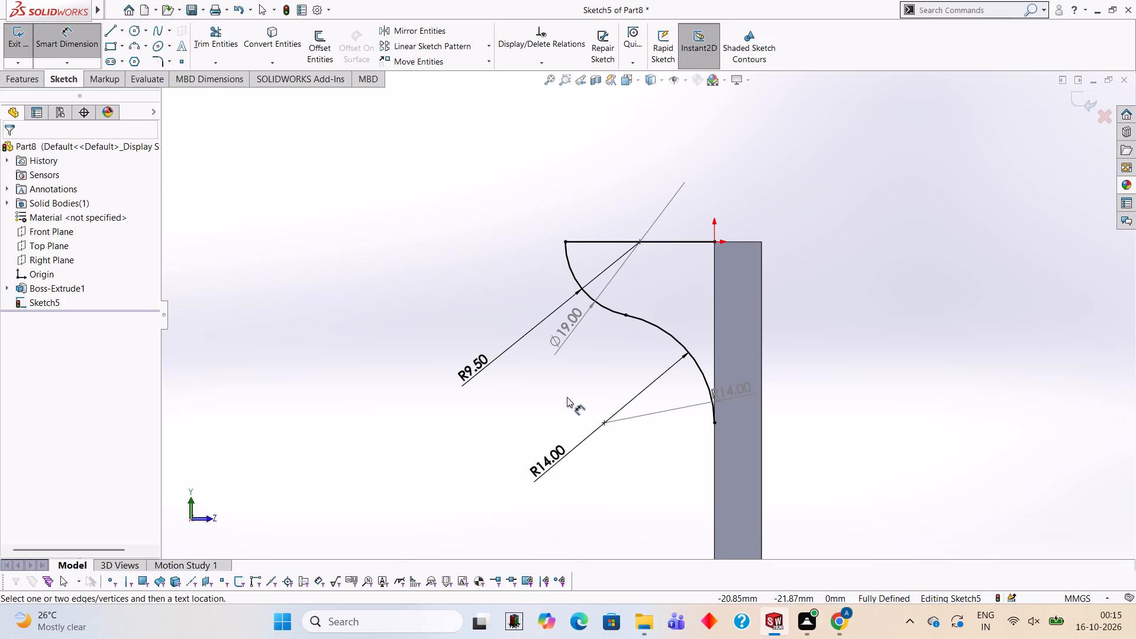
pyautogui.scroll(1, 567, 397)
pyautogui.scroll(-1, 768, 354)
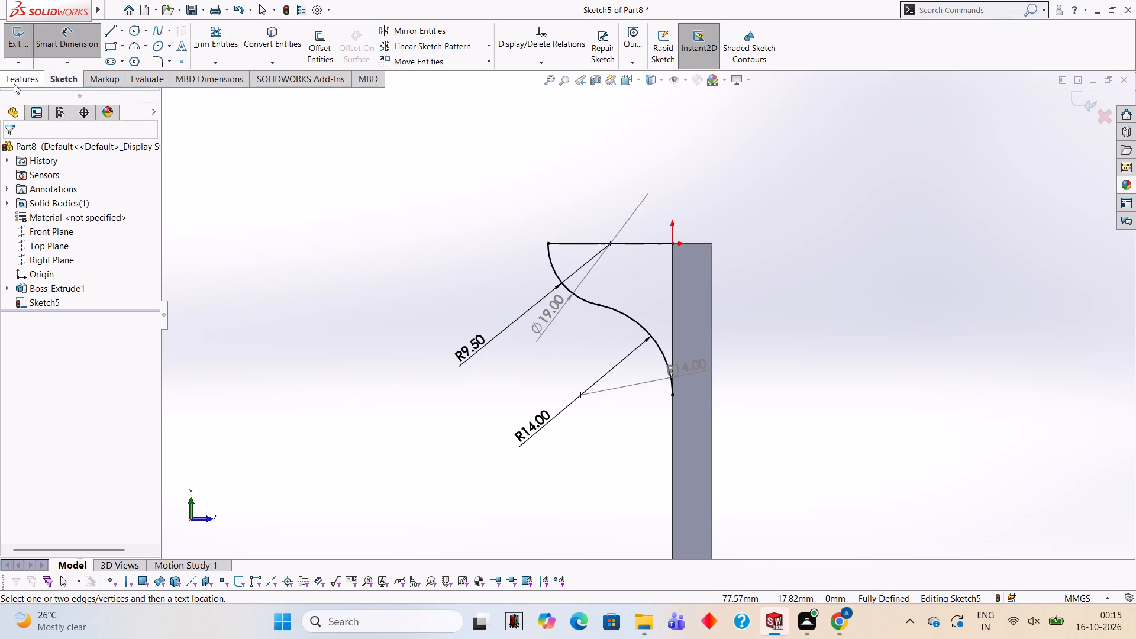
pyautogui.click(114, 31)
pyautogui.click(671, 244)
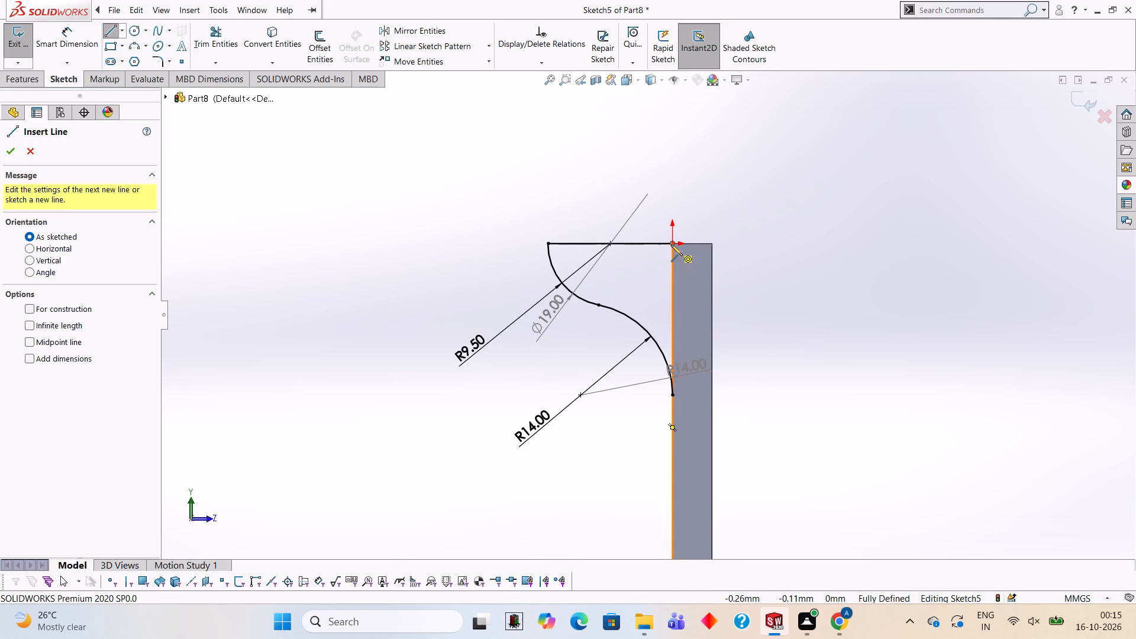
pyautogui.click(670, 392)
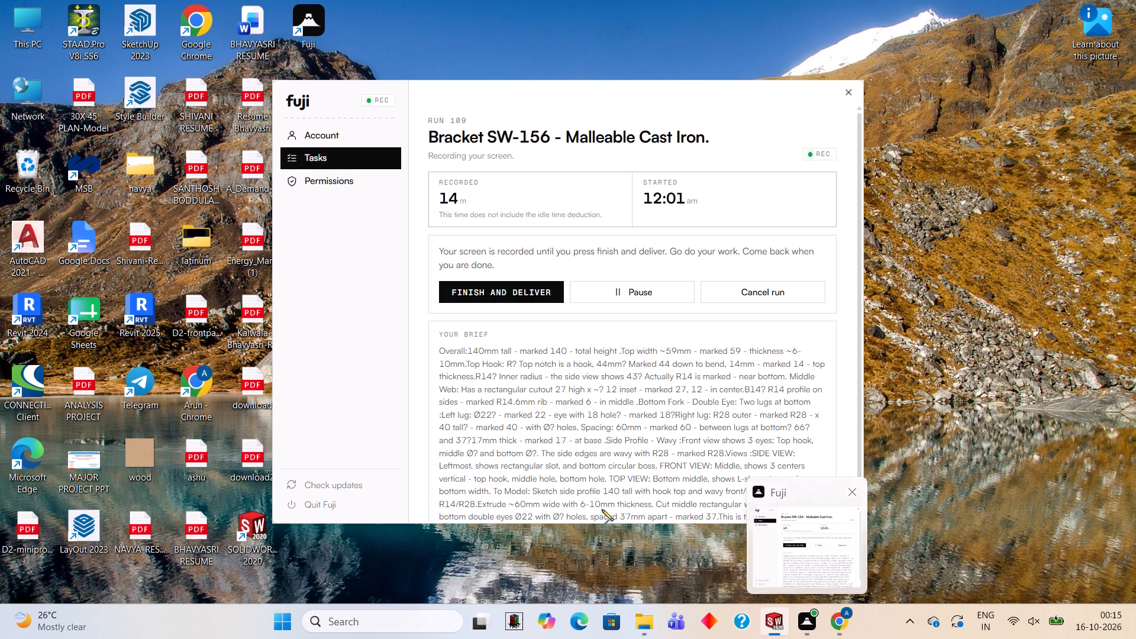
# Extrude the closed profile 58 mm blind in the reversed direction, across the plate's width, merged with the plate.
pyautogui.click(33, 83)
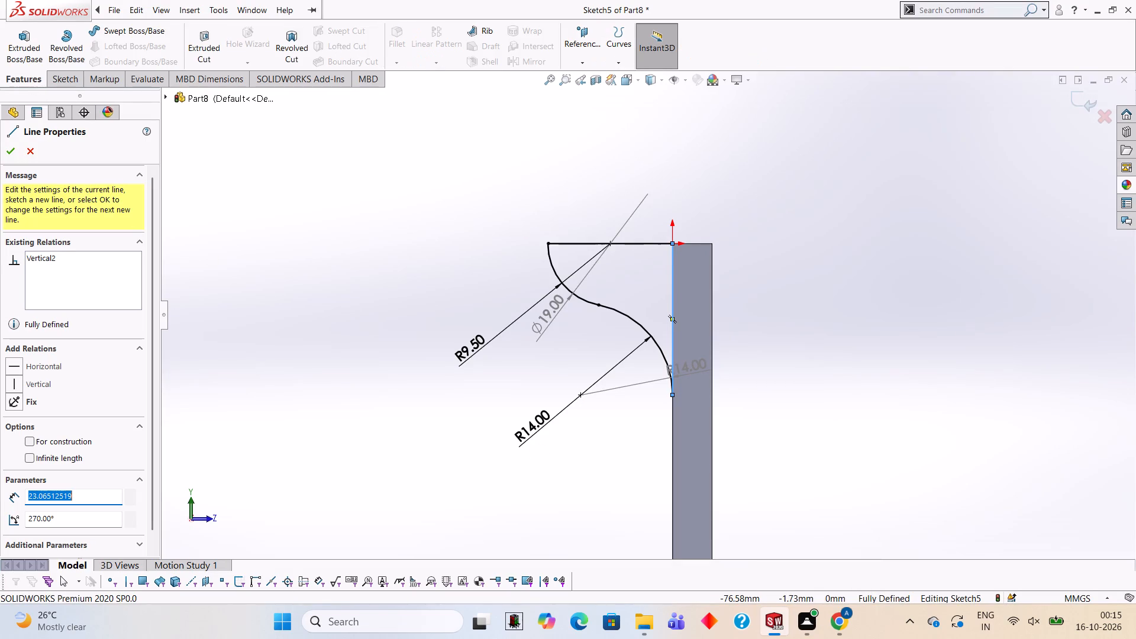
pyautogui.click(28, 41)
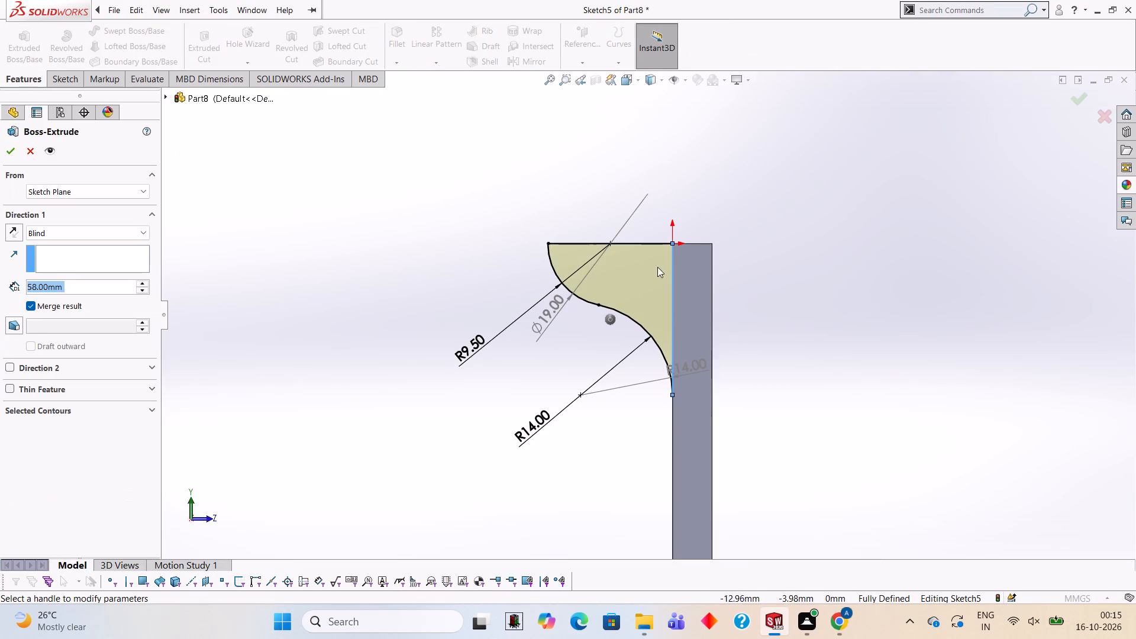
pyautogui.moveTo(775, 218); pyautogui.dragTo(754, 341, button='middle')
pyautogui.click(15, 237)
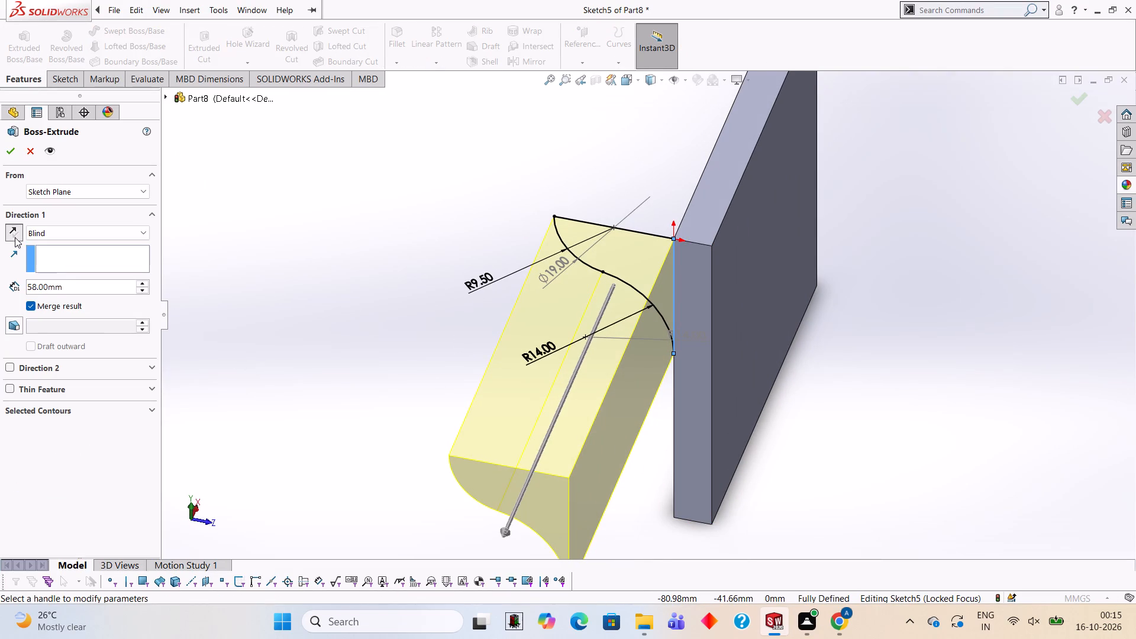
pyautogui.scroll(4, 505, 280)
pyautogui.moveTo(546, 267); pyautogui.dragTo(531, 347, button='middle')
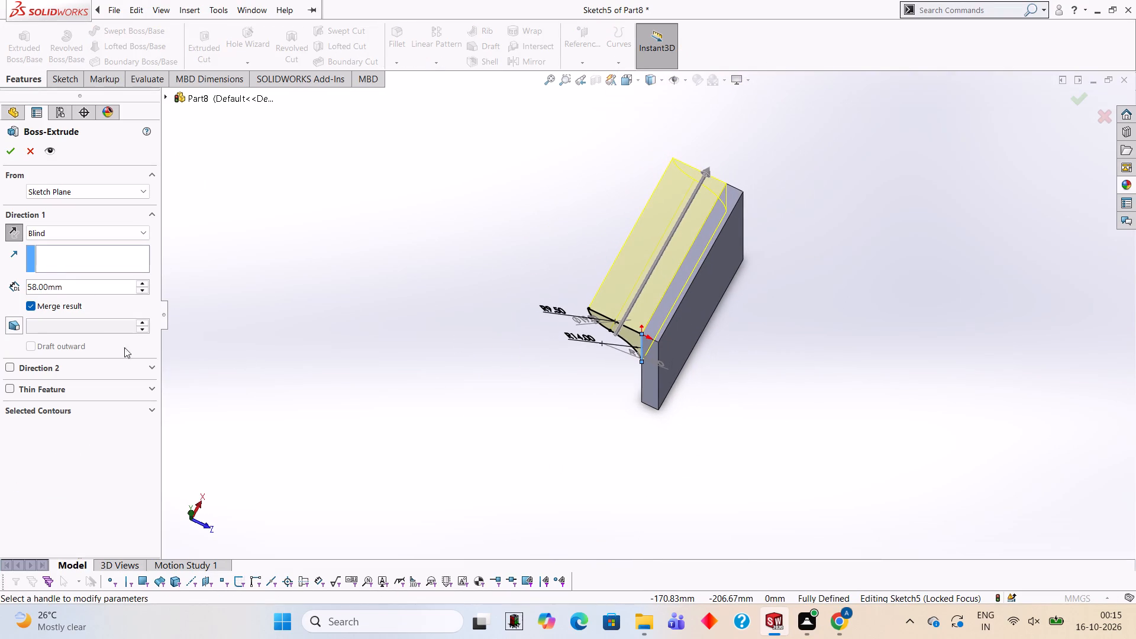
pyautogui.click(9, 150)
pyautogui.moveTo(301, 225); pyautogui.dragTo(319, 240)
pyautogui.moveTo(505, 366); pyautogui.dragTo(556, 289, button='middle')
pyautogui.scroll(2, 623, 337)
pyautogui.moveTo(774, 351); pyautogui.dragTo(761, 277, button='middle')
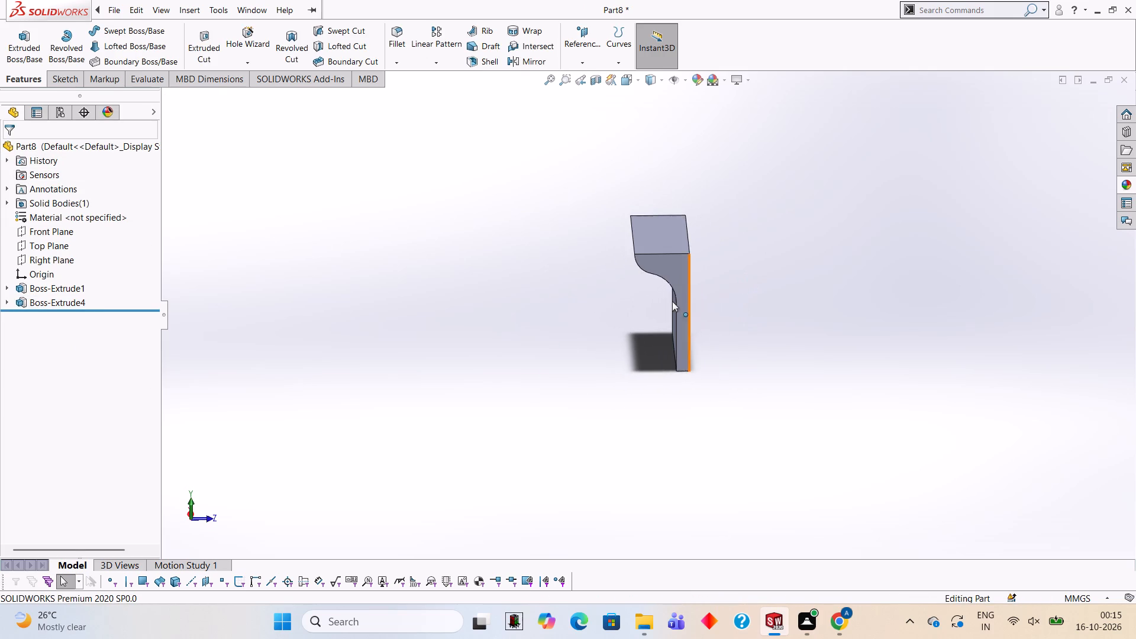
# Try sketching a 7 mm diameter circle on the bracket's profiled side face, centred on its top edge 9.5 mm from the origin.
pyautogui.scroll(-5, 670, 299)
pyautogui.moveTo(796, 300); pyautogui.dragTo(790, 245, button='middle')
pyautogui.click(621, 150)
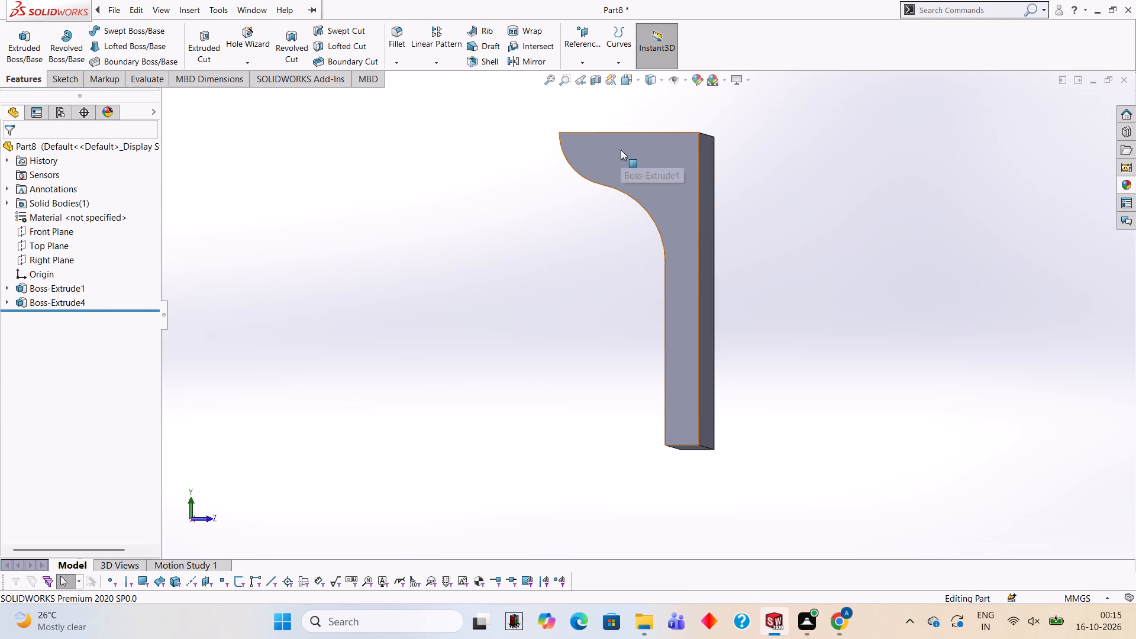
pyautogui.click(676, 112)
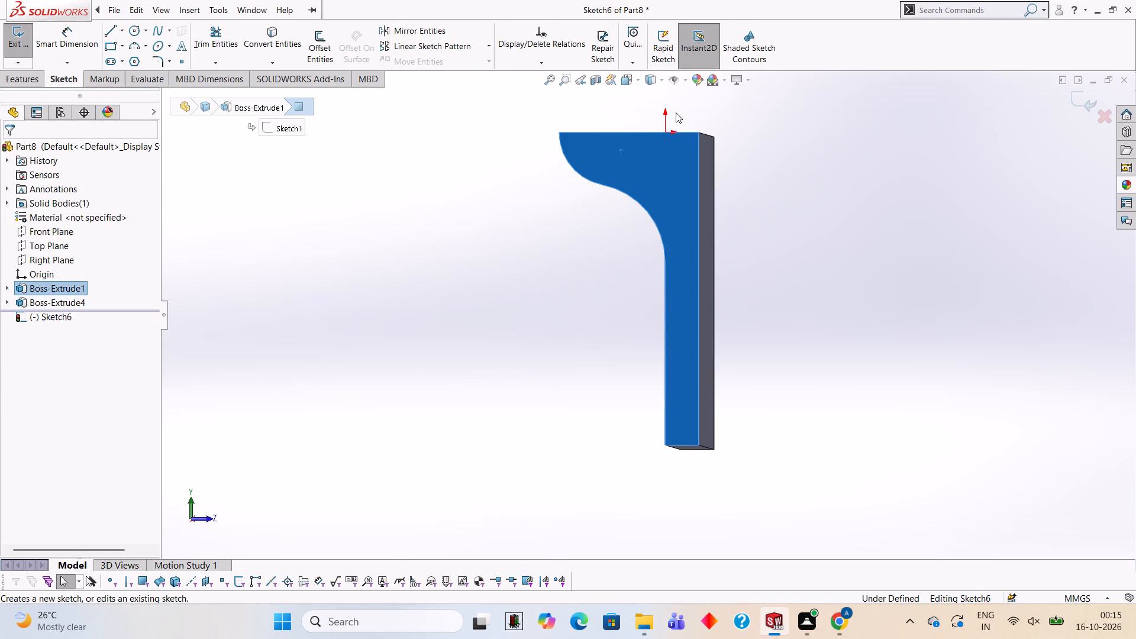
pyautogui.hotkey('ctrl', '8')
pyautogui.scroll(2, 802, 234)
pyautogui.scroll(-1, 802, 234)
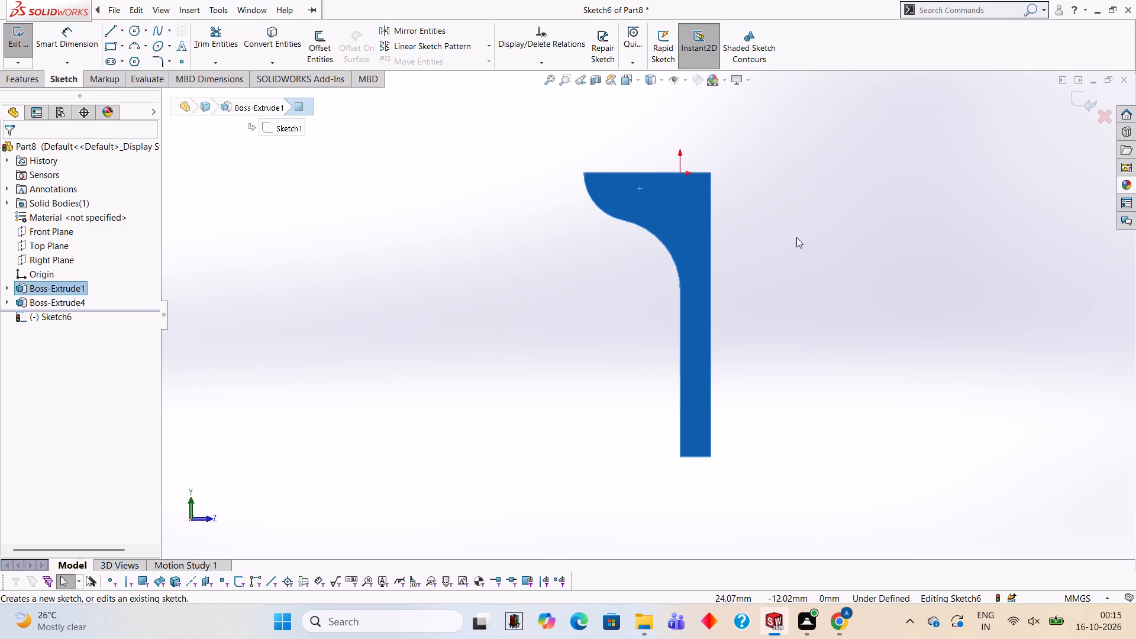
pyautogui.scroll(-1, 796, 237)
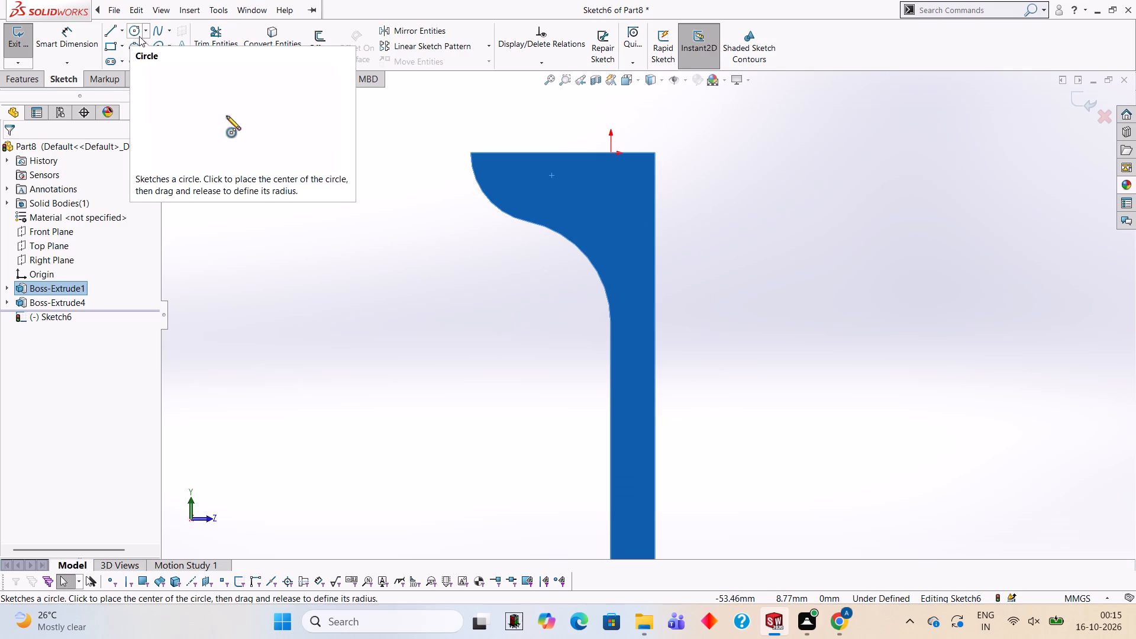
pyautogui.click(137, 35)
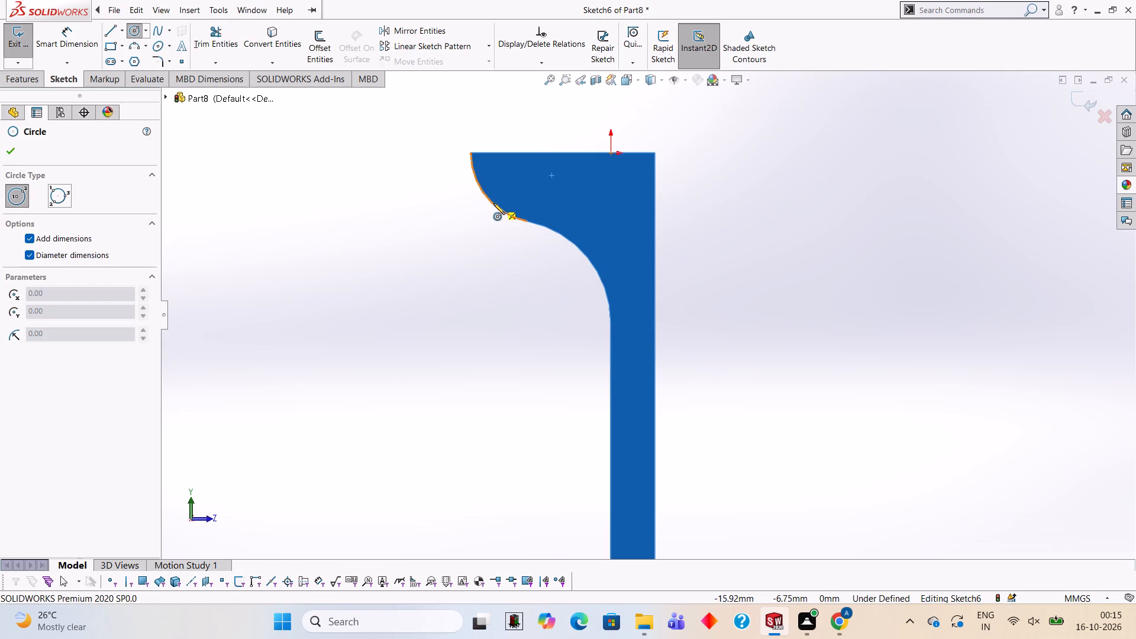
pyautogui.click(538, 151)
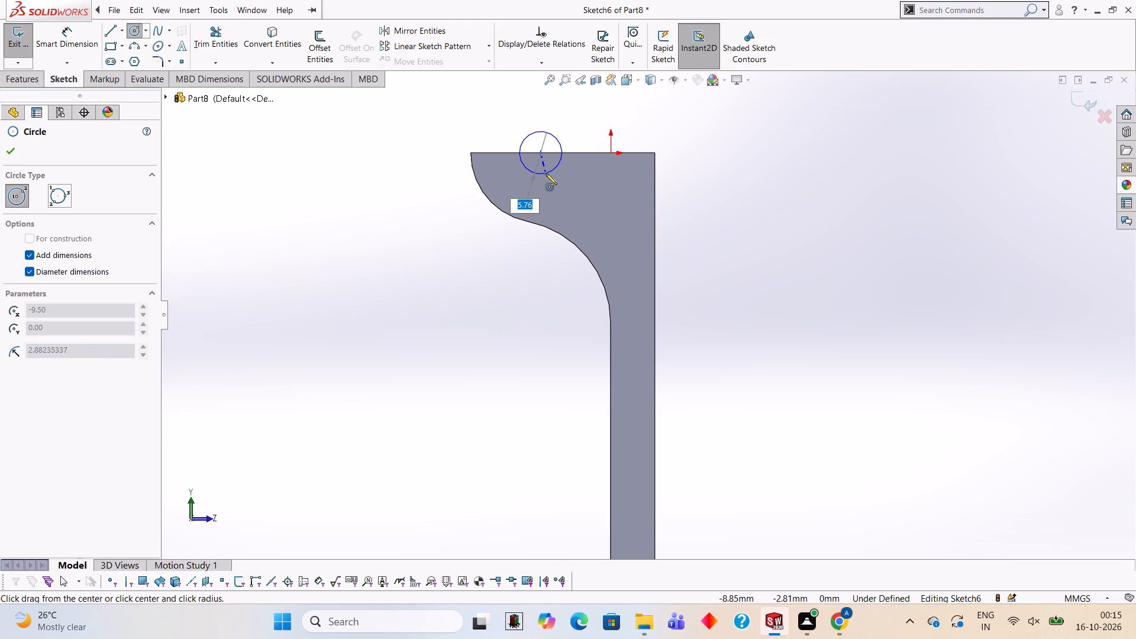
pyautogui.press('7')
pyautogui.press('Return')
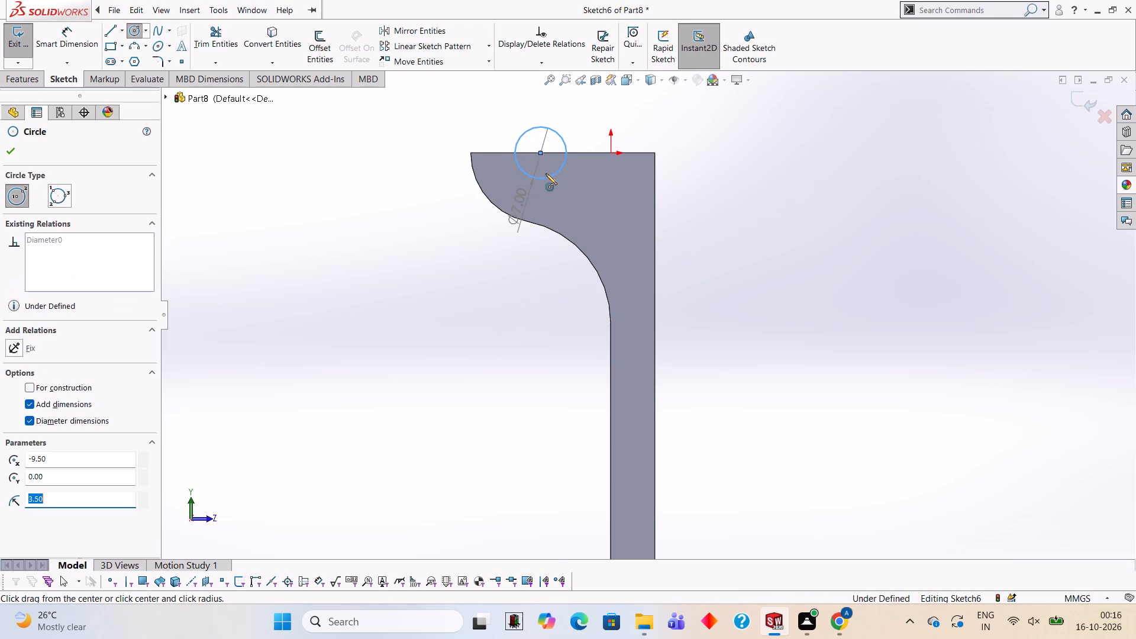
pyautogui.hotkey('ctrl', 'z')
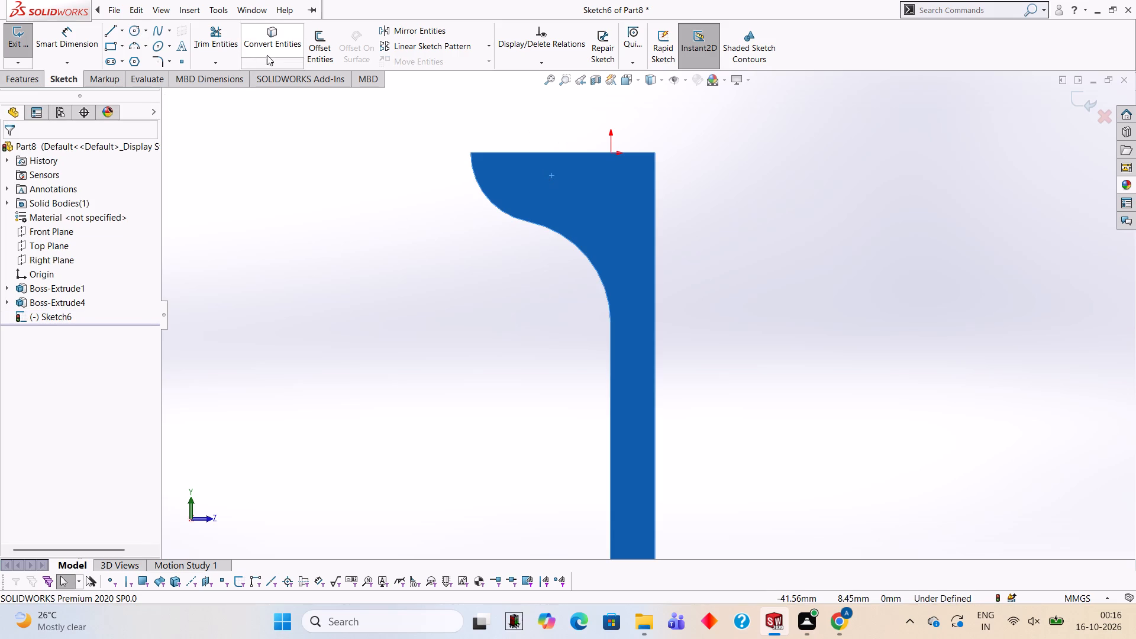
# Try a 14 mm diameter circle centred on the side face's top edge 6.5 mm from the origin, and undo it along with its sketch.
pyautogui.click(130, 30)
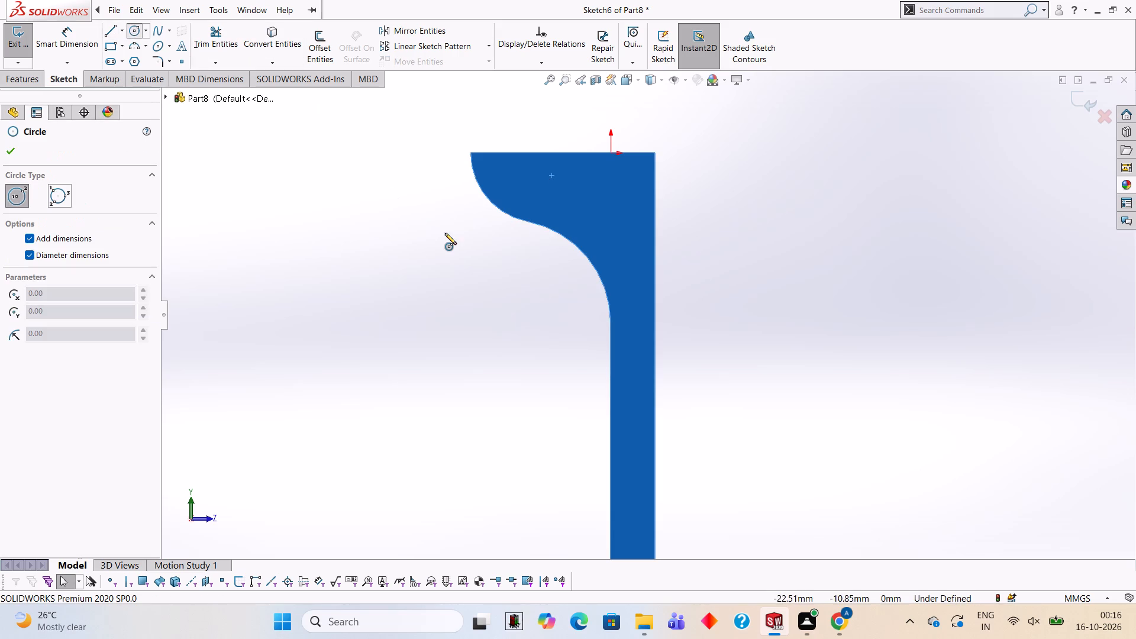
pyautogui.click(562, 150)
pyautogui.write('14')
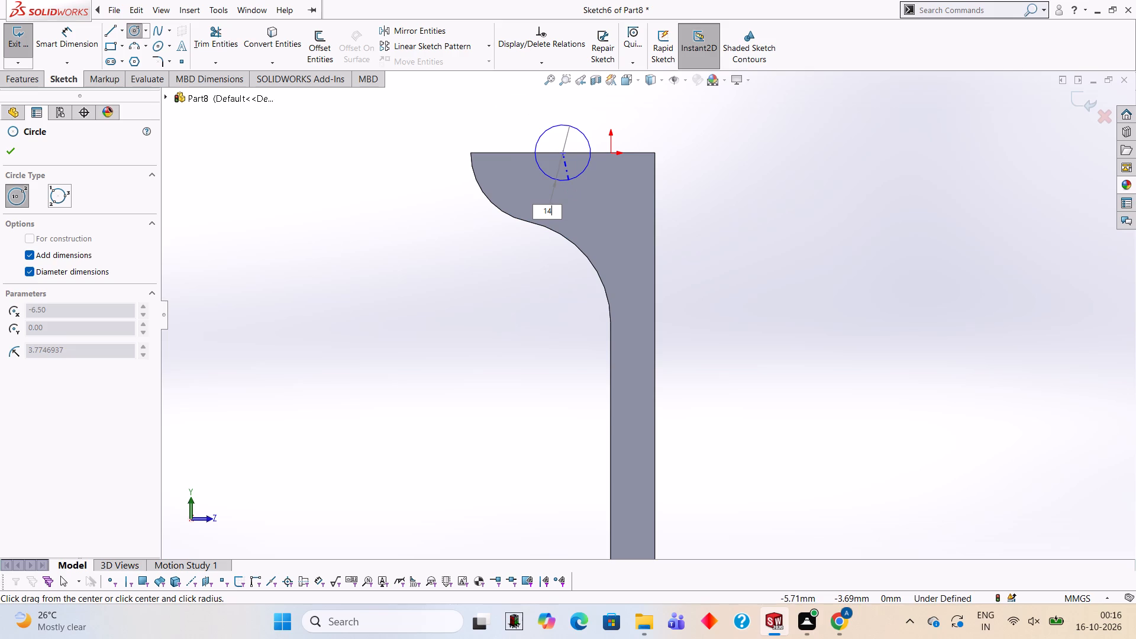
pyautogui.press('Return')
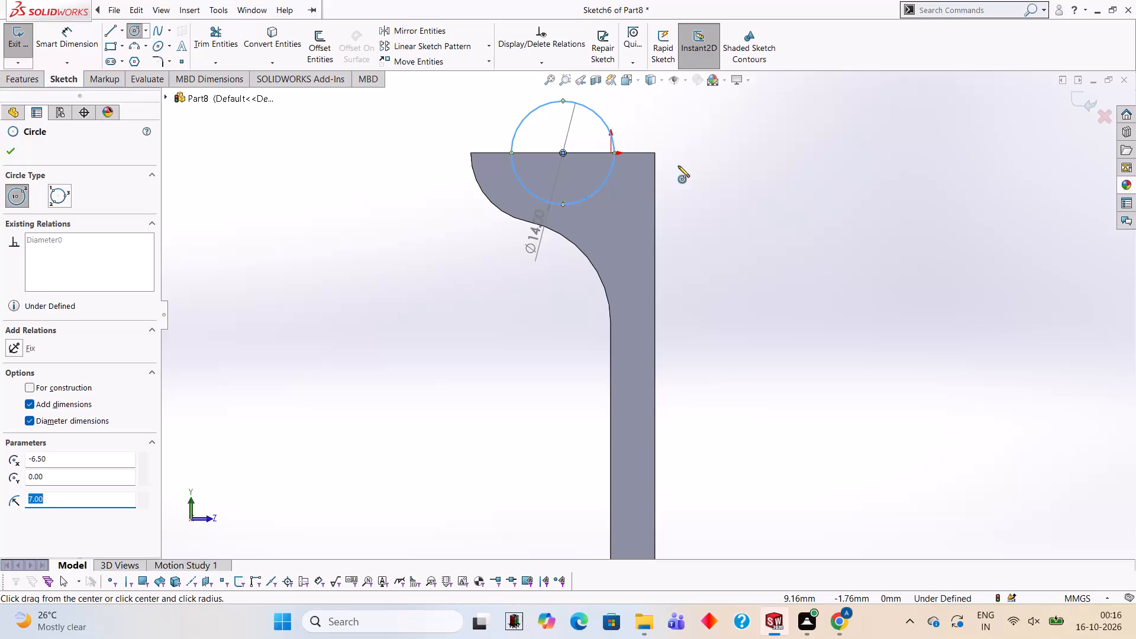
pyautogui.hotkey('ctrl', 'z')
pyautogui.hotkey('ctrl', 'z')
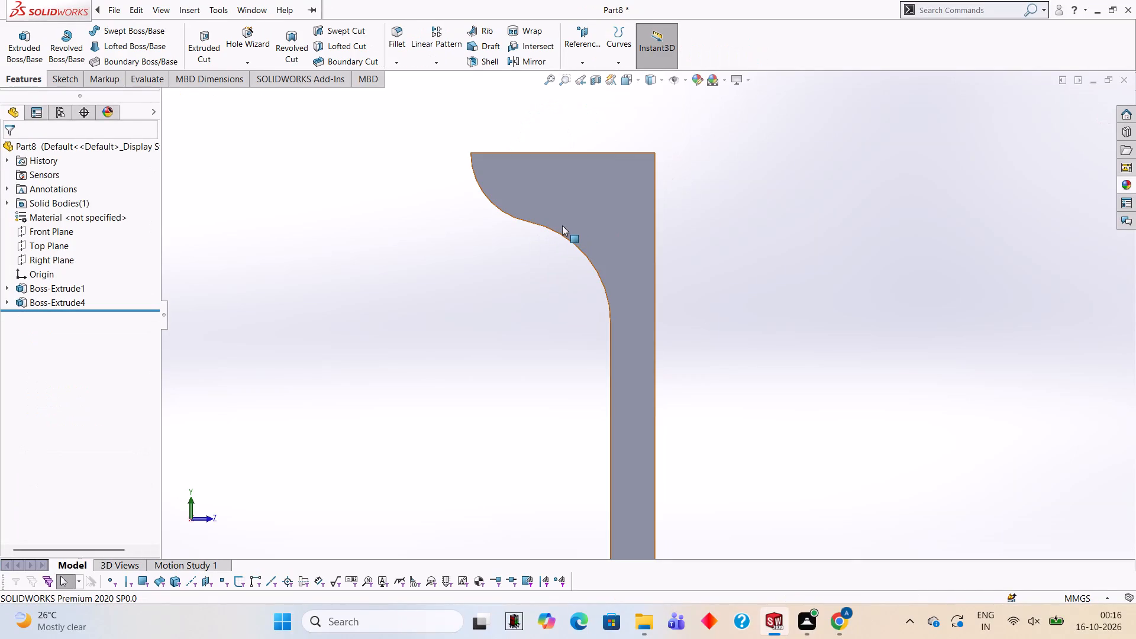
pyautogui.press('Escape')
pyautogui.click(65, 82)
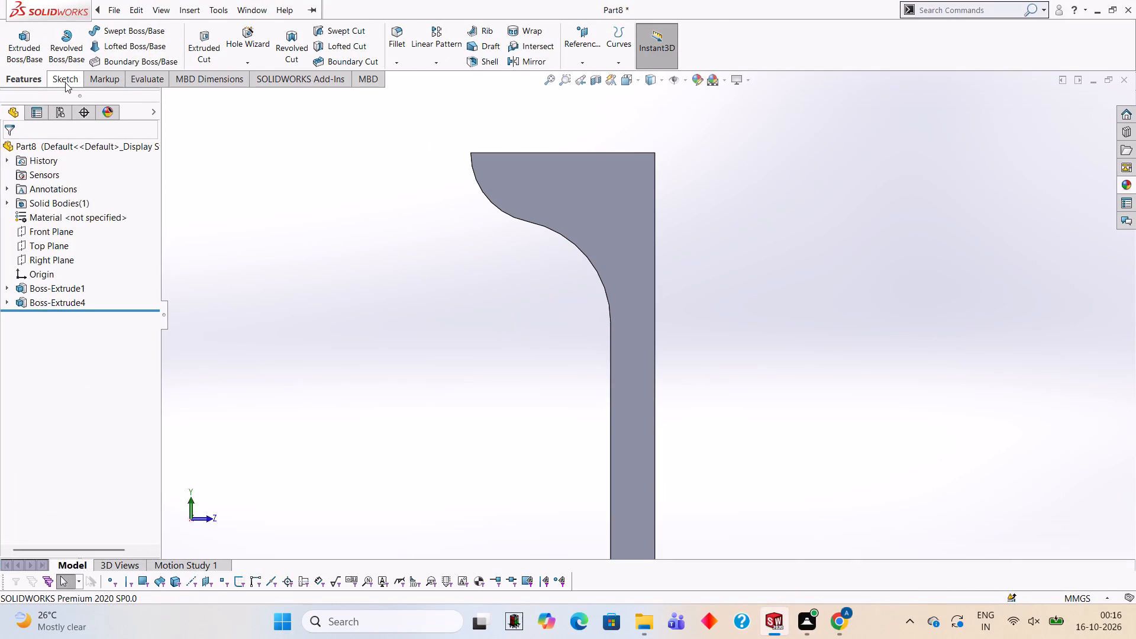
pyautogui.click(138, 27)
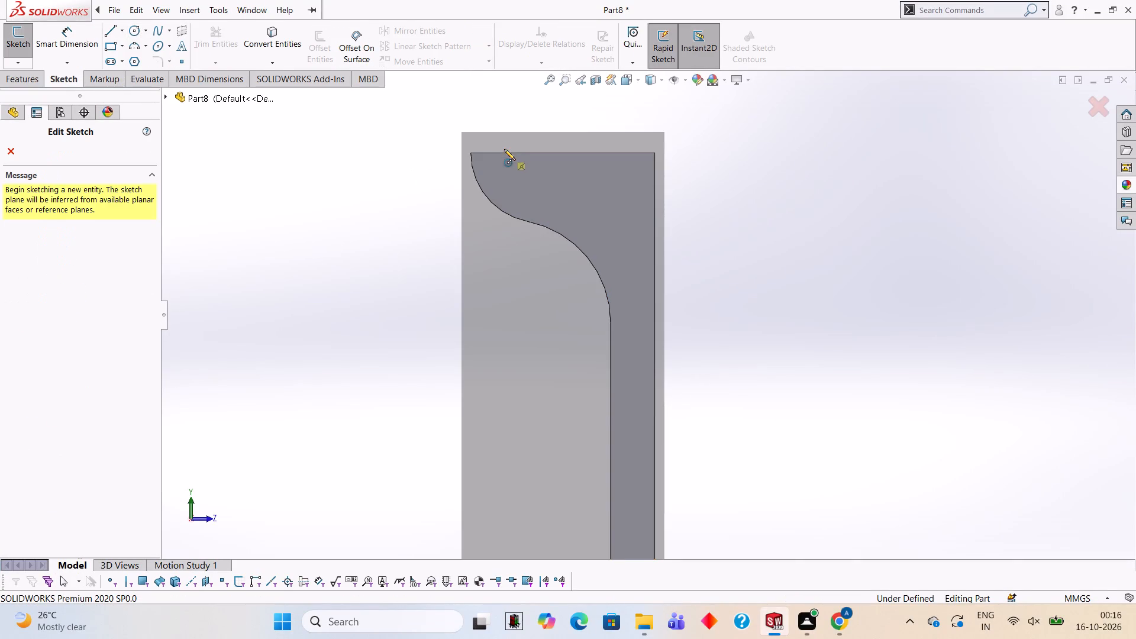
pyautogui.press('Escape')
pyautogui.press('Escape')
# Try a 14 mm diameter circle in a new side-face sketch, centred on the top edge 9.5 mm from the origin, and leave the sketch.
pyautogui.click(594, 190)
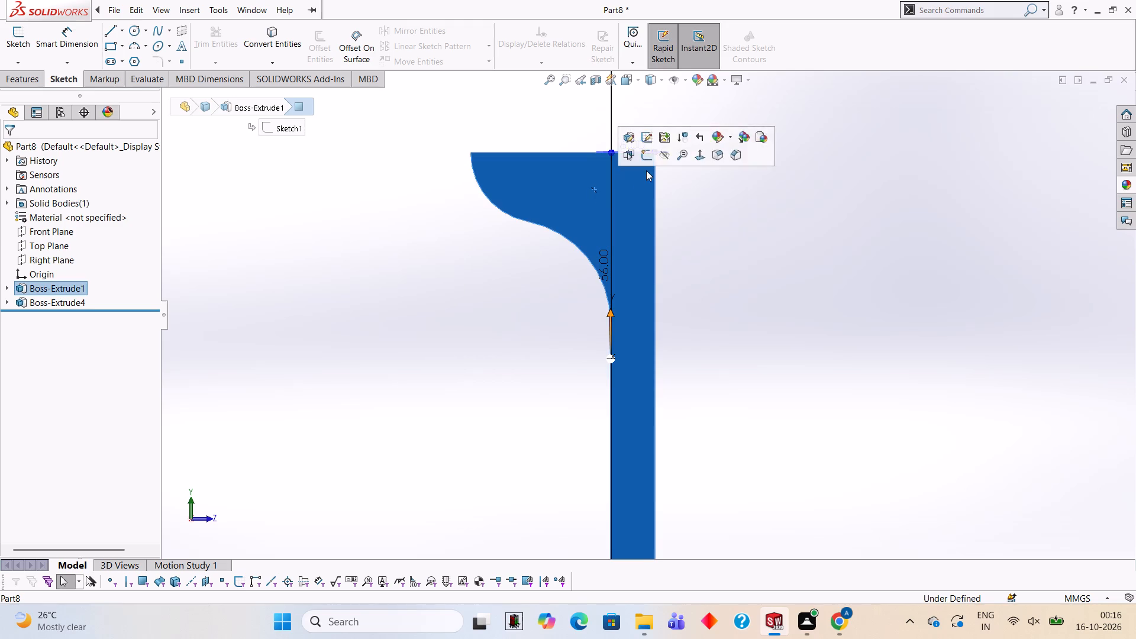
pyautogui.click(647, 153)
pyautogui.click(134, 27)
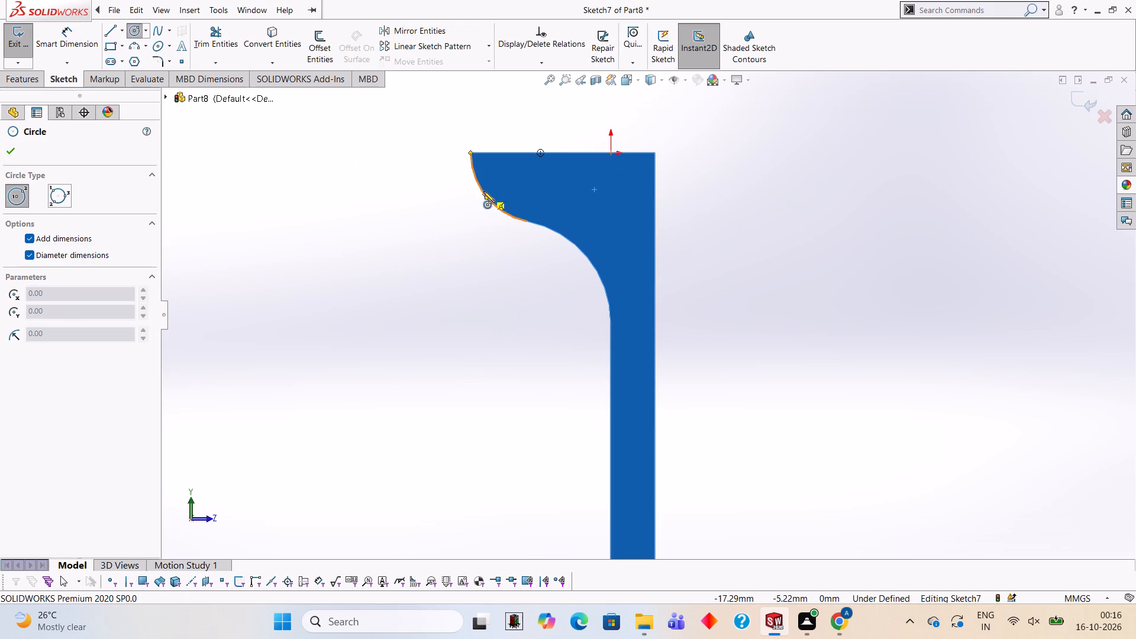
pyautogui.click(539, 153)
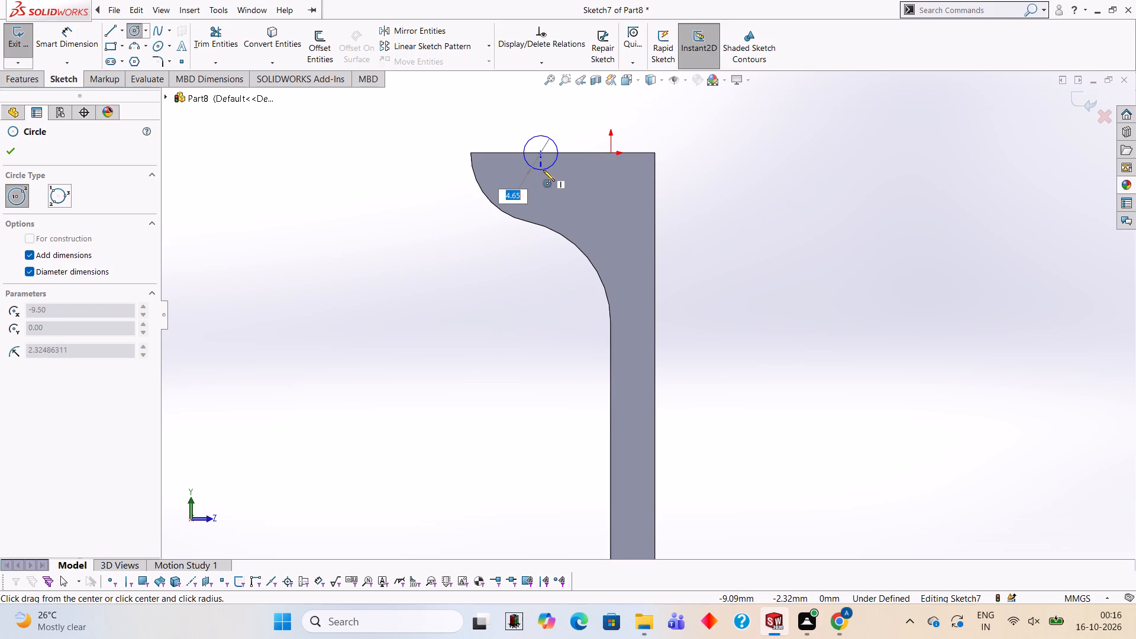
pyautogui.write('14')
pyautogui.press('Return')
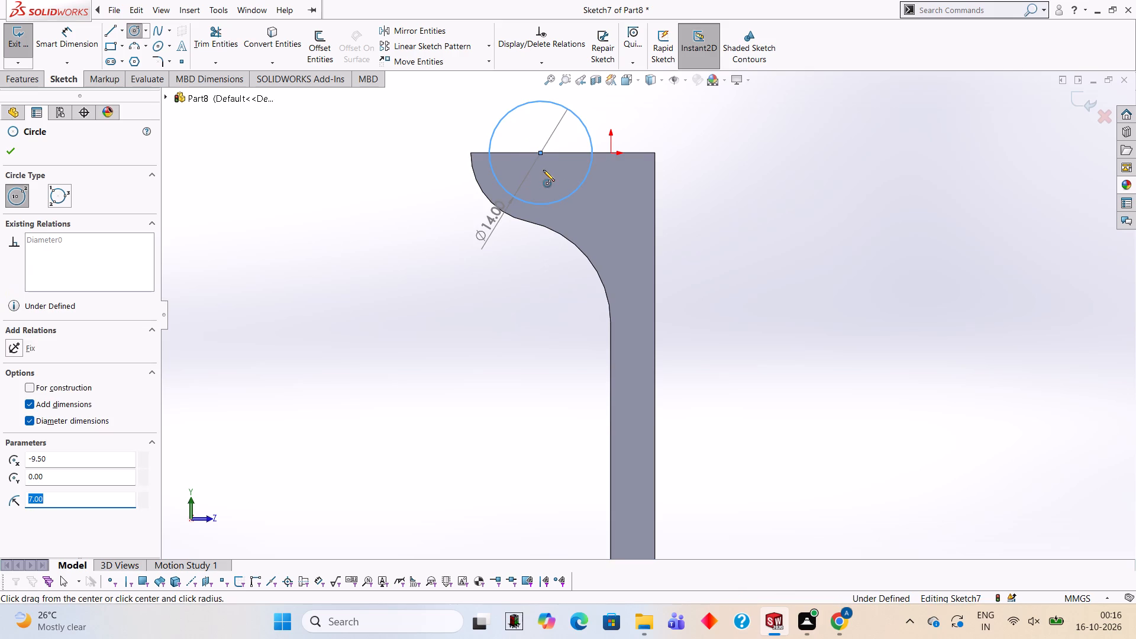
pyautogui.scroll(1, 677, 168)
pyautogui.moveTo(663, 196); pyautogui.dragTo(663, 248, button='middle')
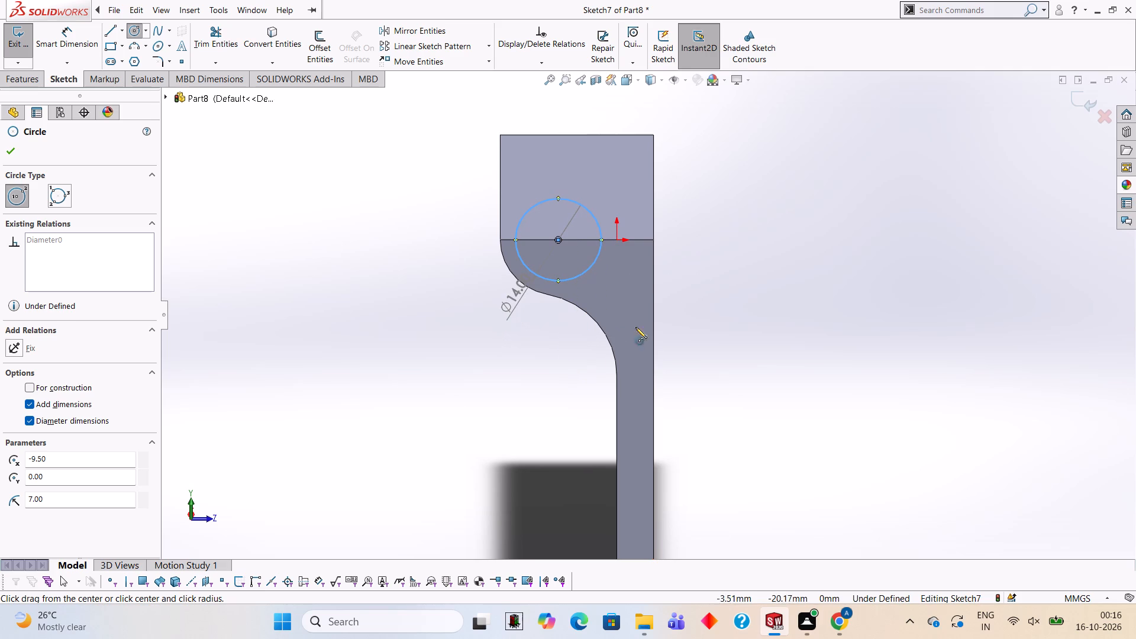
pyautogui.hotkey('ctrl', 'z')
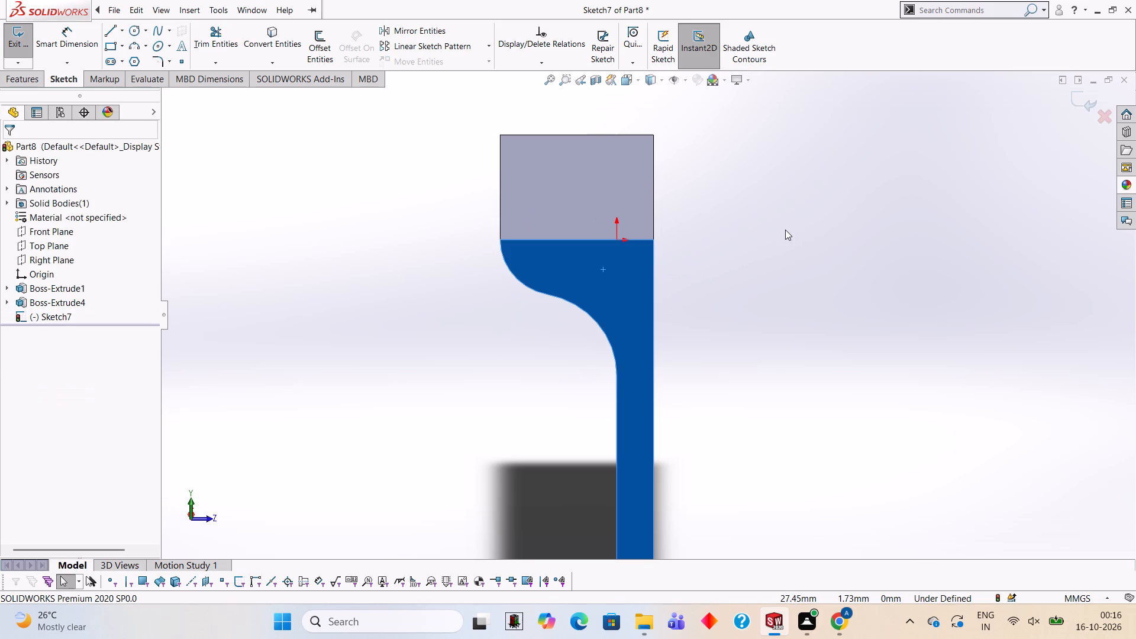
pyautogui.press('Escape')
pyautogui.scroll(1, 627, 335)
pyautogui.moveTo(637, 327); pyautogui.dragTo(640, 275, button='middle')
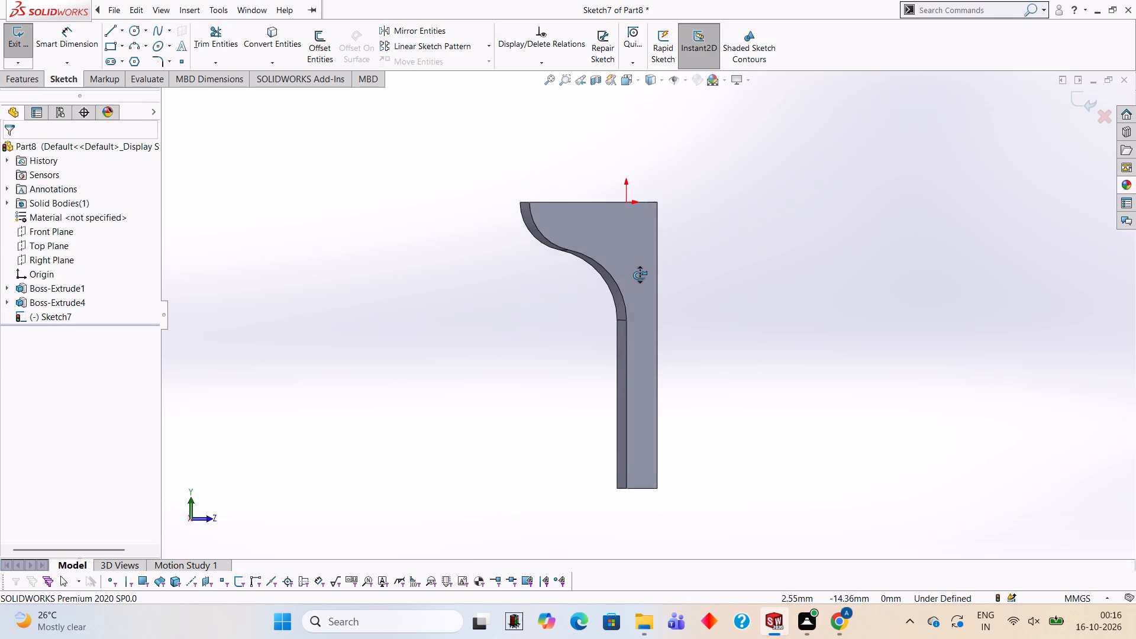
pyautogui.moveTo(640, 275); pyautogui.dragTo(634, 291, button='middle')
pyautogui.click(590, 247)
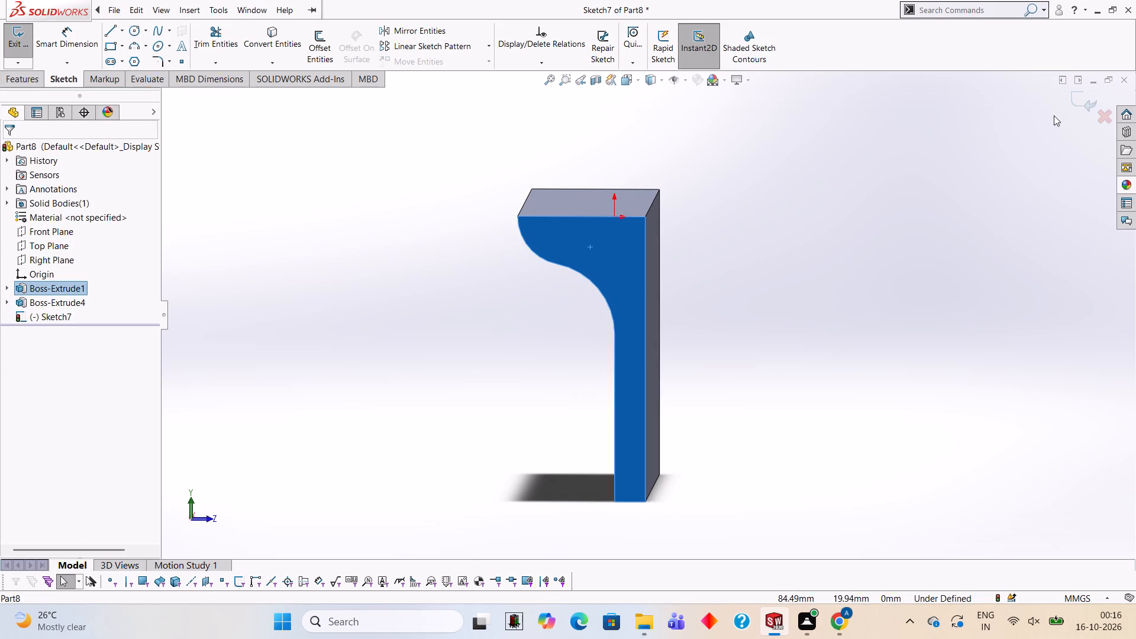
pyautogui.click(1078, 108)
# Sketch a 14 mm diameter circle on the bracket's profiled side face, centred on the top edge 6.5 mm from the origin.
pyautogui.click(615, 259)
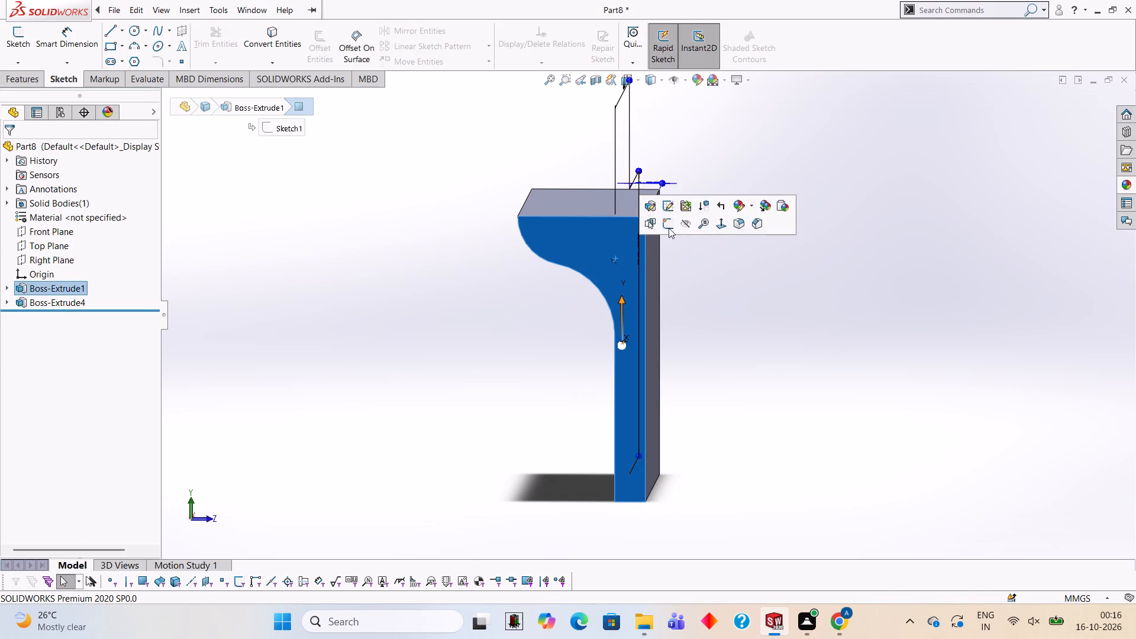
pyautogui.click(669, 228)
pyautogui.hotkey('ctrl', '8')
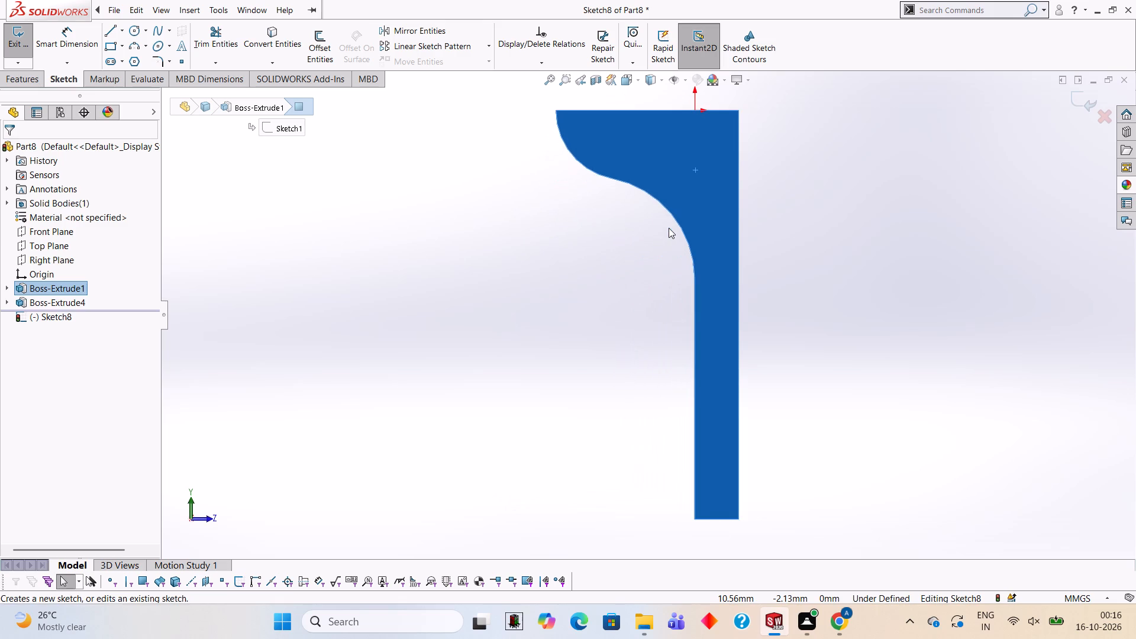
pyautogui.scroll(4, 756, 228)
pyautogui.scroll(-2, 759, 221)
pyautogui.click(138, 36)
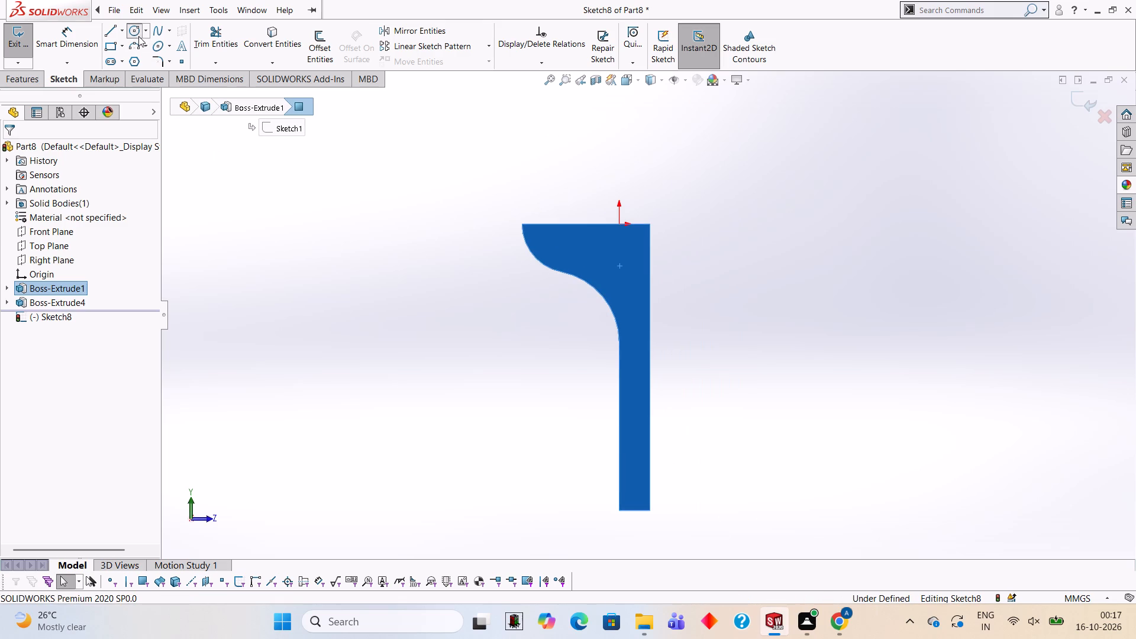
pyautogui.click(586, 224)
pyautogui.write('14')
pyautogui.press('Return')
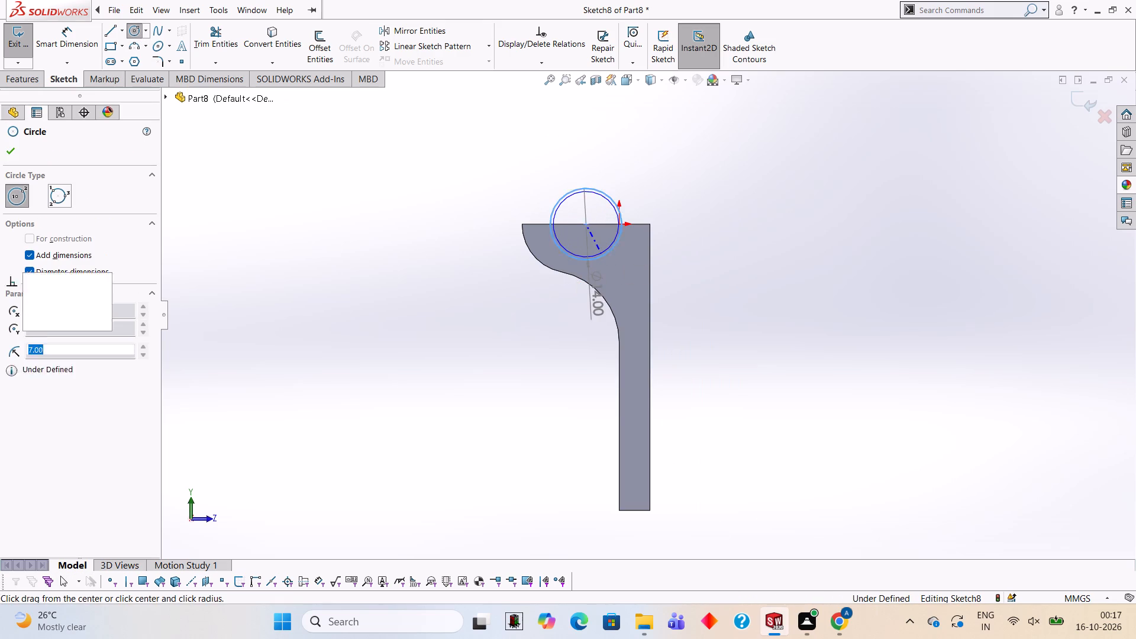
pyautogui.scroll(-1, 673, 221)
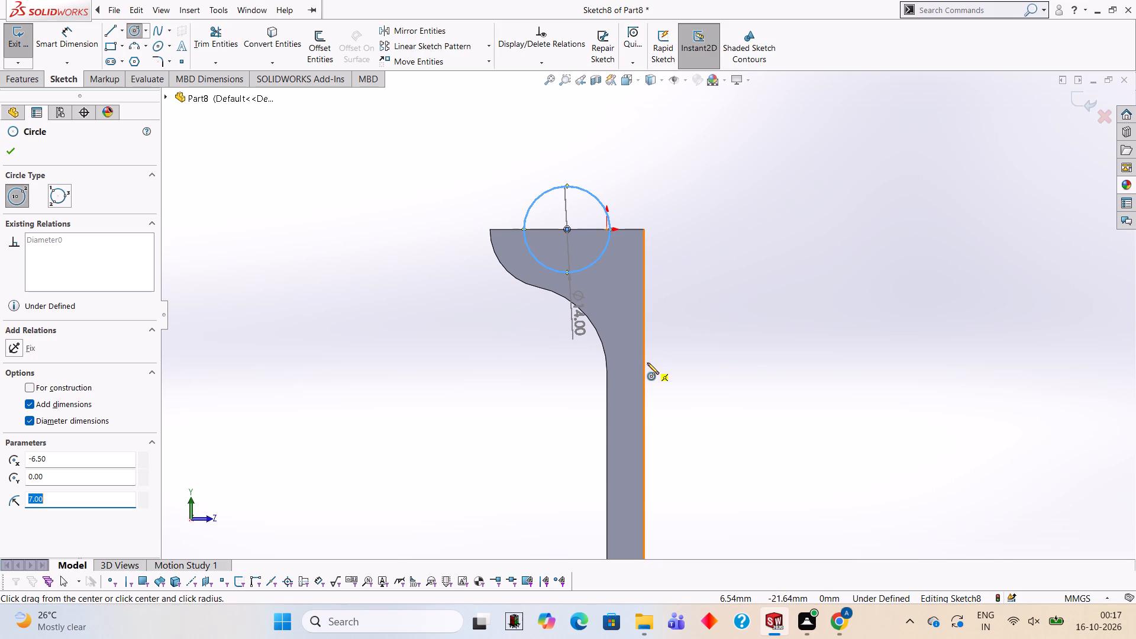
# Undo the 14 mm circle, its sketch and the hook extrusion, going back into the hook profile sketch.
pyautogui.hotkey('ctrl', 'z')
pyautogui.hotkey('ctrl', 'z')
pyautogui.hotkey('ctrl', 'z')
pyautogui.hotkey('ctrl', 'z')
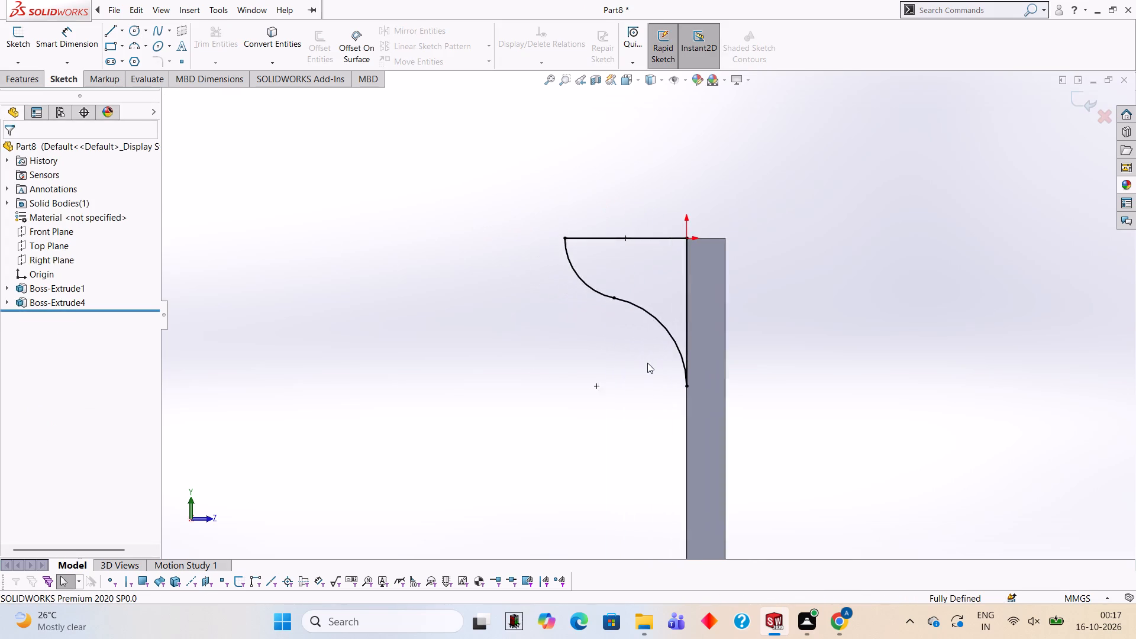
pyautogui.hotkey('ctrl', 'z')
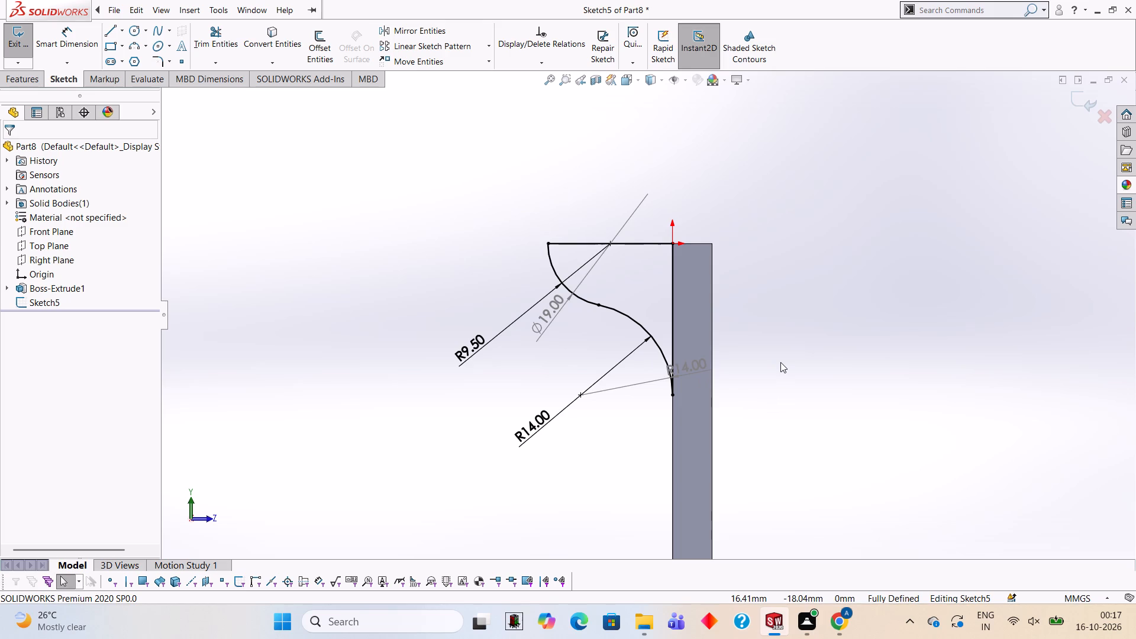
# Undo the profile's closing vertical line and the added radius dimensions on the lower and upper arcs.
pyautogui.hotkey('ctrl', 'z')
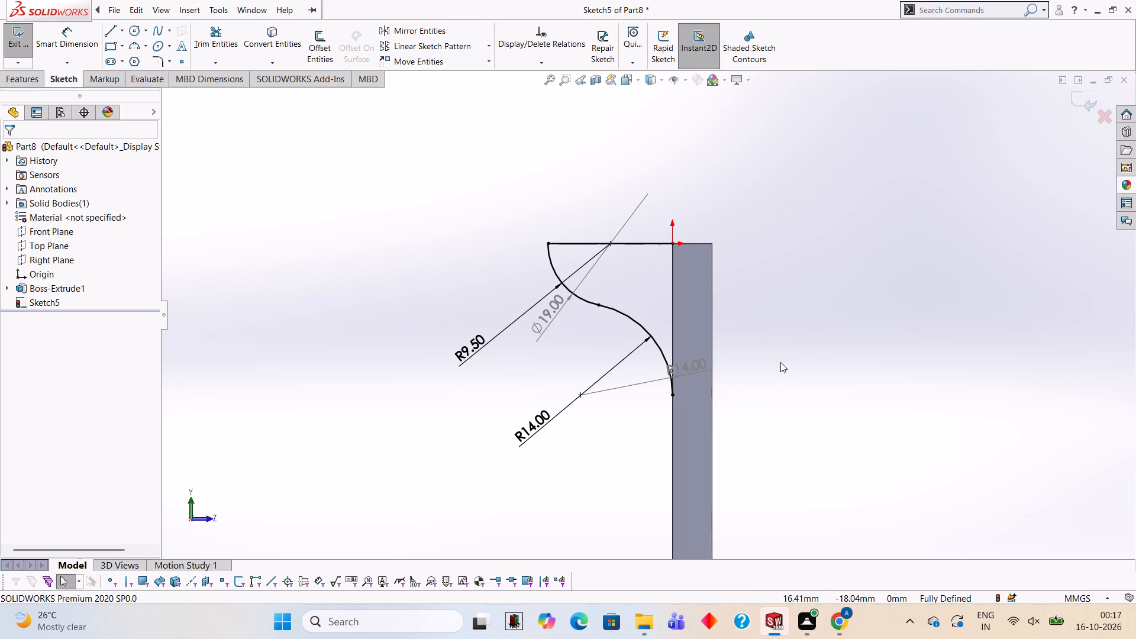
pyautogui.hotkey('ctrl', 'z')
pyautogui.hotkey('ctrl', 'z')
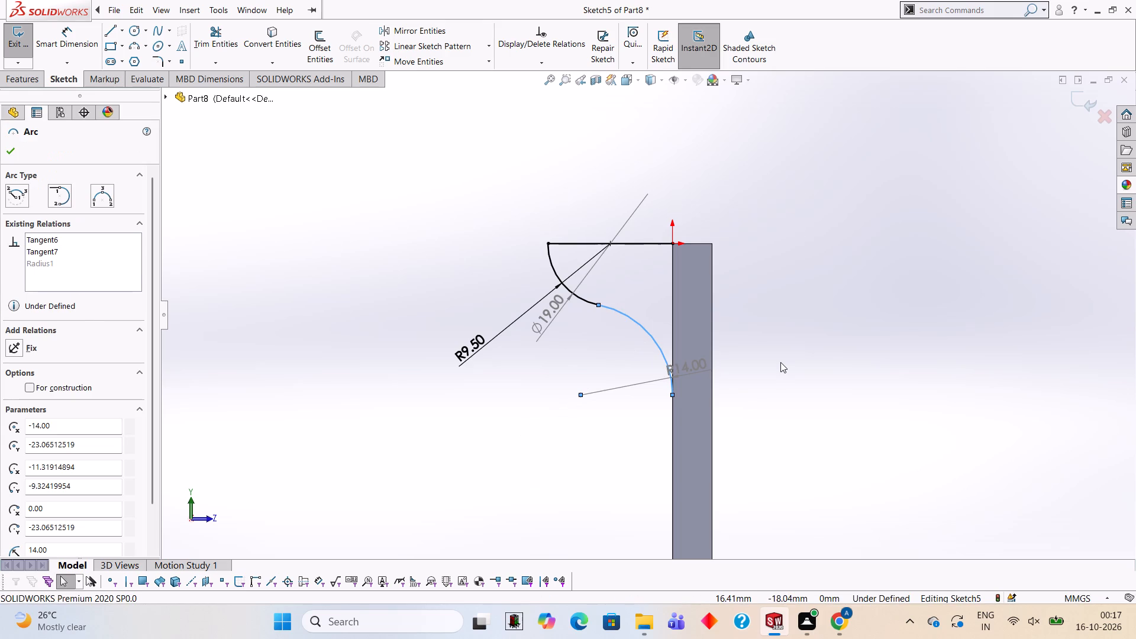
pyautogui.hotkey('ctrl', 'z')
pyautogui.hotkey('ctrl', 'z')
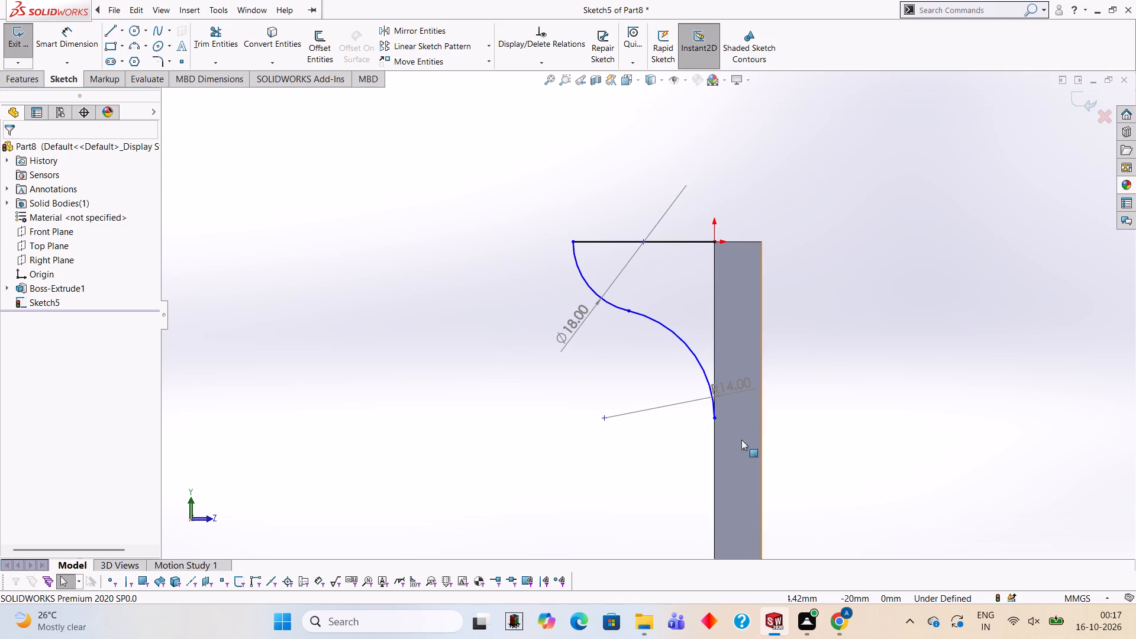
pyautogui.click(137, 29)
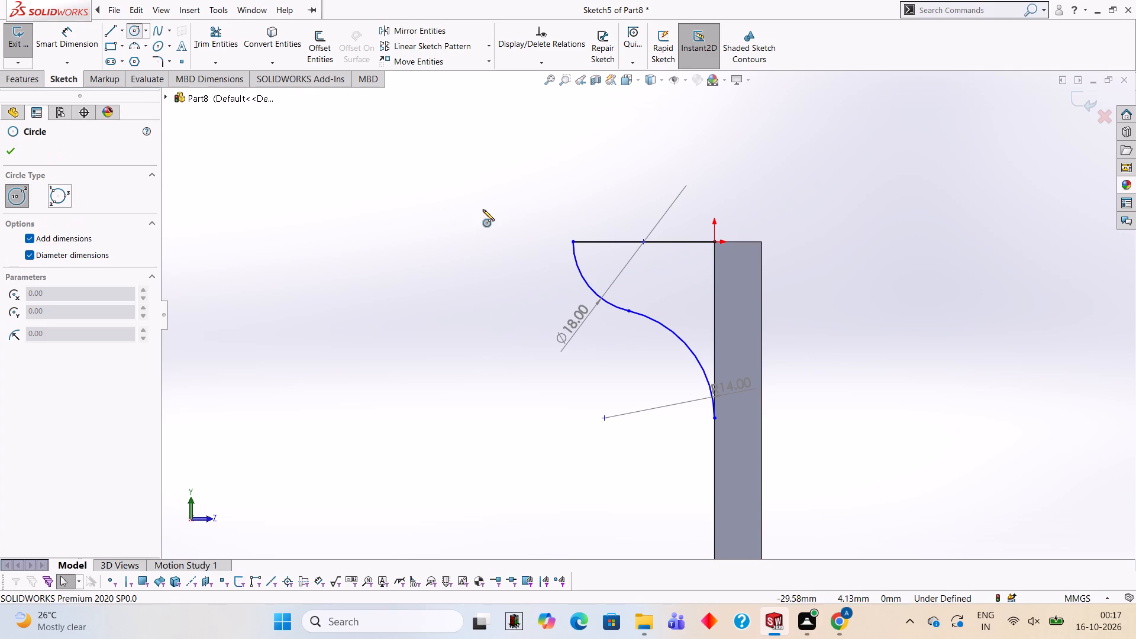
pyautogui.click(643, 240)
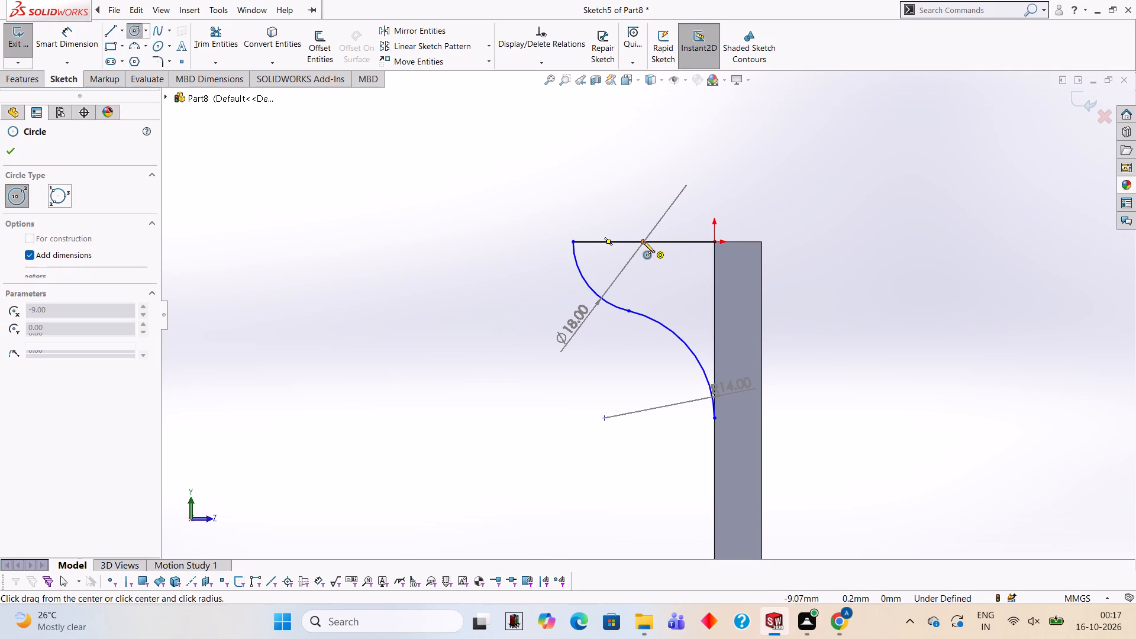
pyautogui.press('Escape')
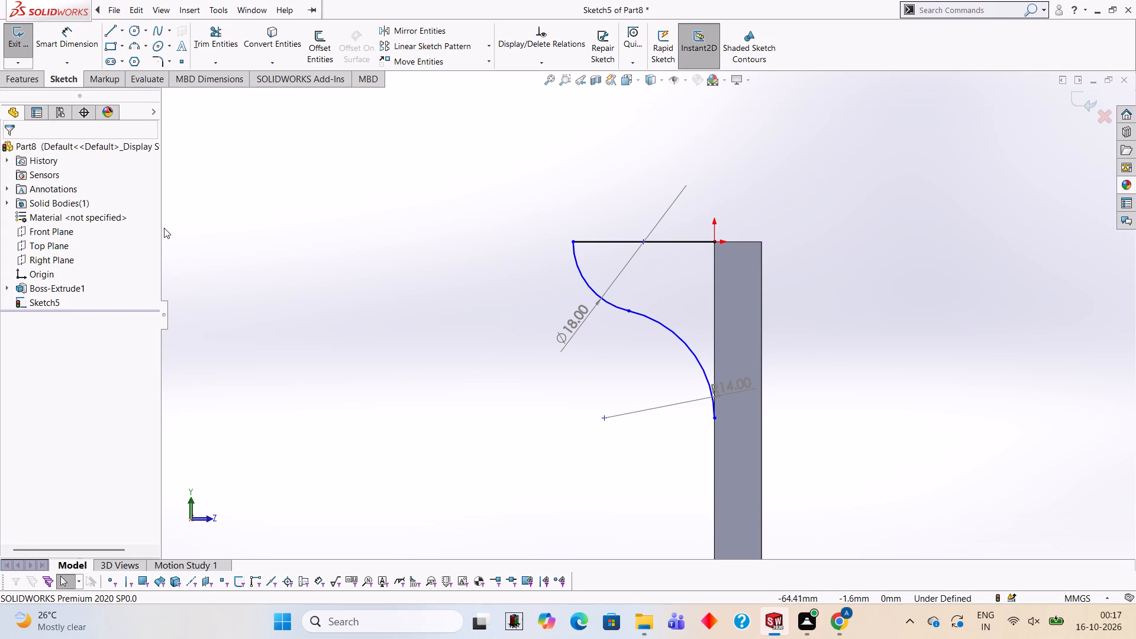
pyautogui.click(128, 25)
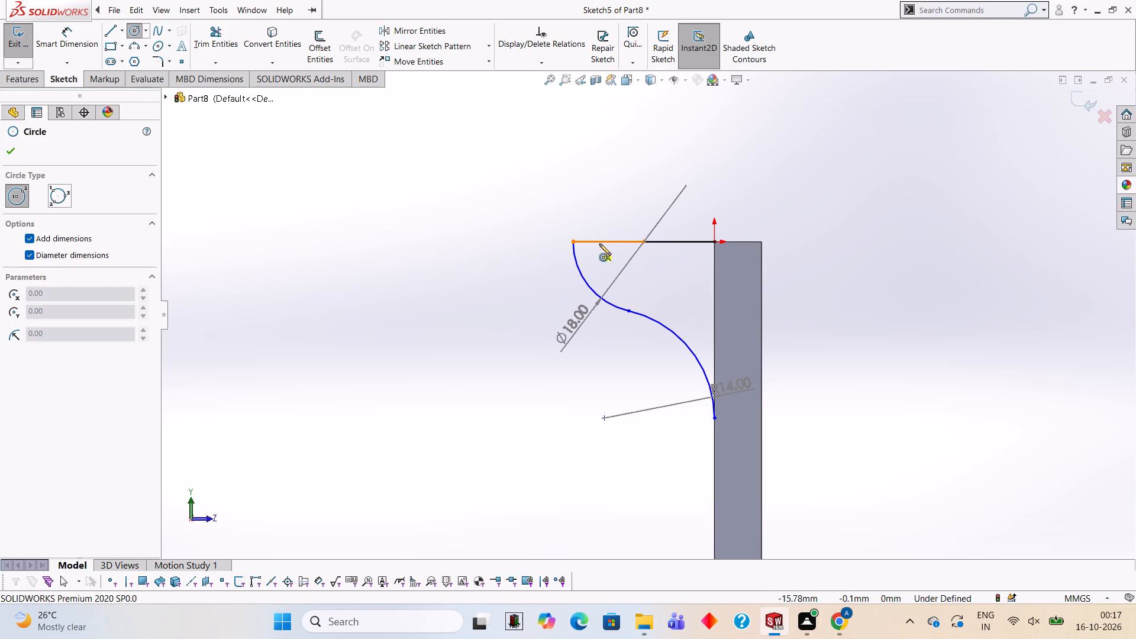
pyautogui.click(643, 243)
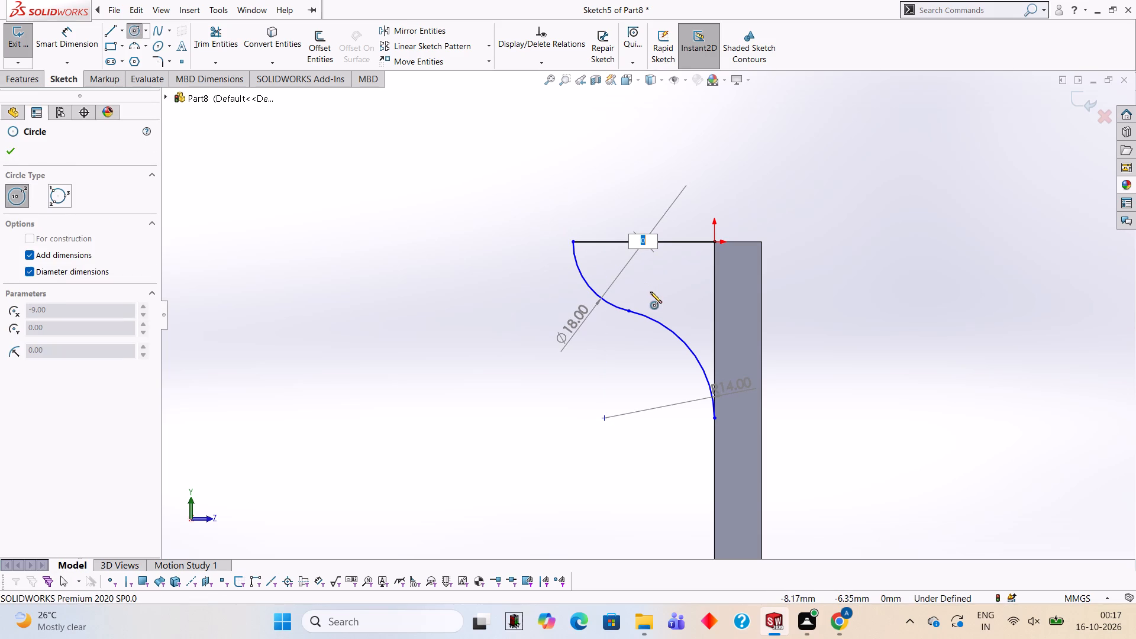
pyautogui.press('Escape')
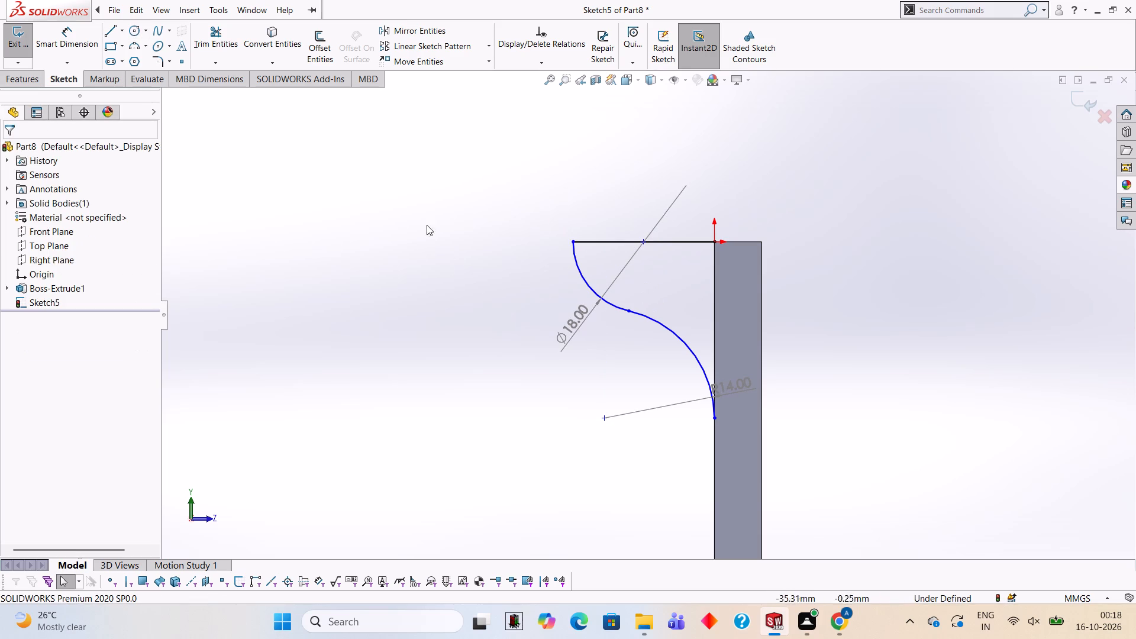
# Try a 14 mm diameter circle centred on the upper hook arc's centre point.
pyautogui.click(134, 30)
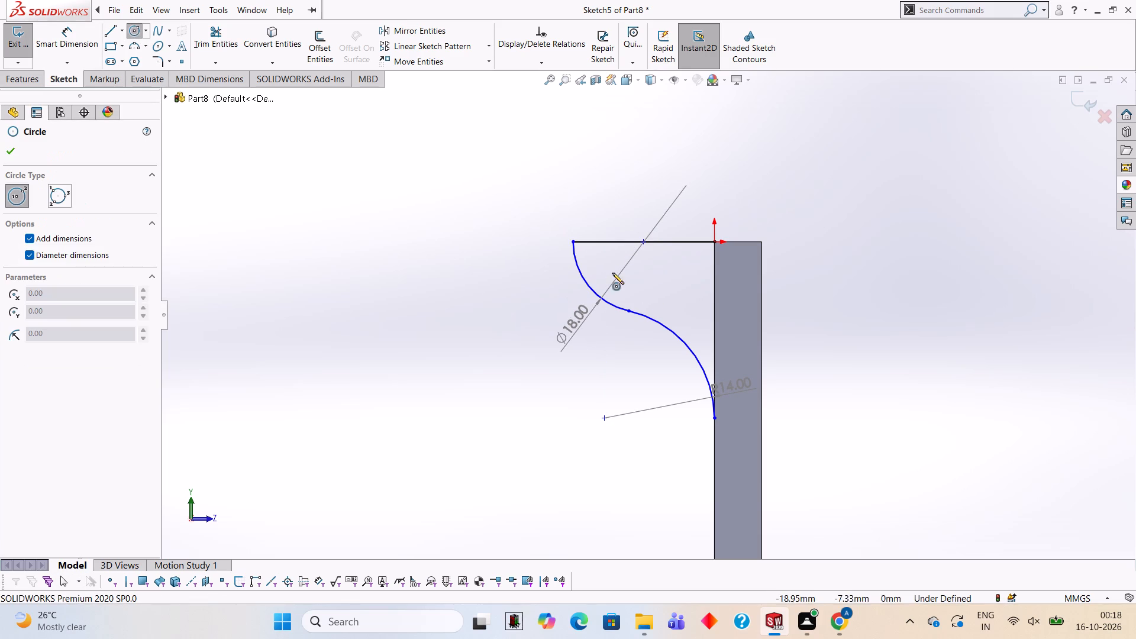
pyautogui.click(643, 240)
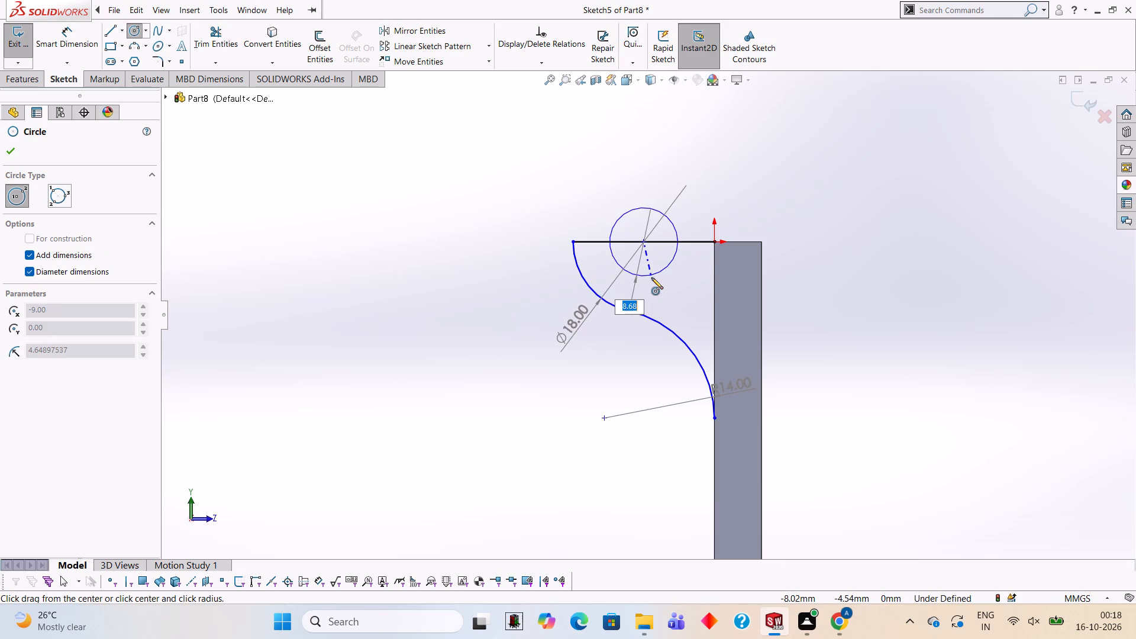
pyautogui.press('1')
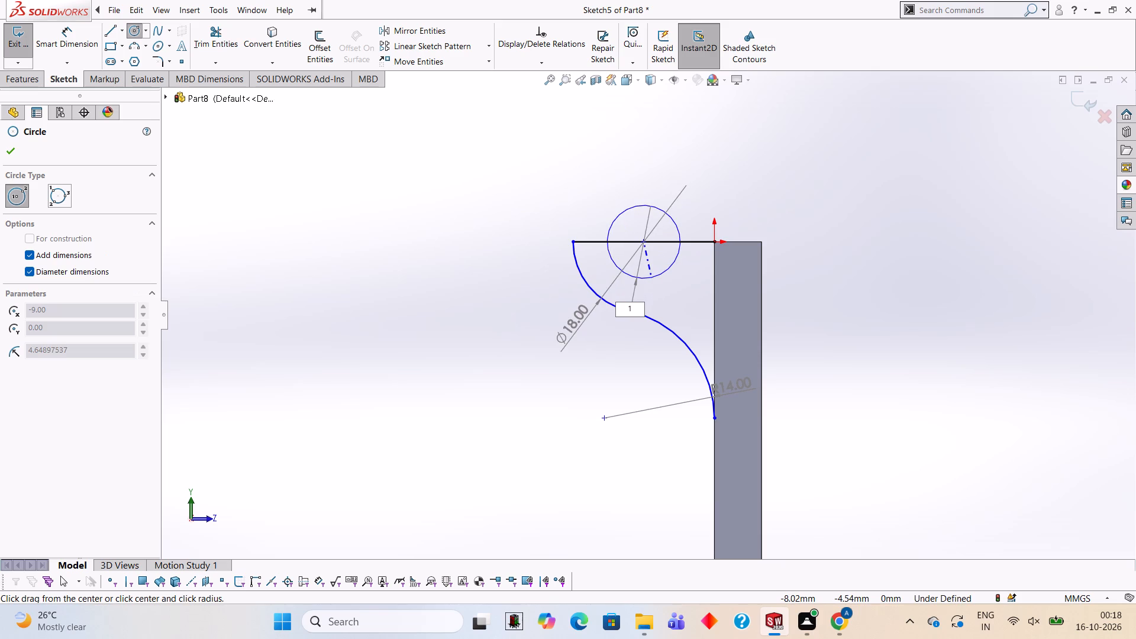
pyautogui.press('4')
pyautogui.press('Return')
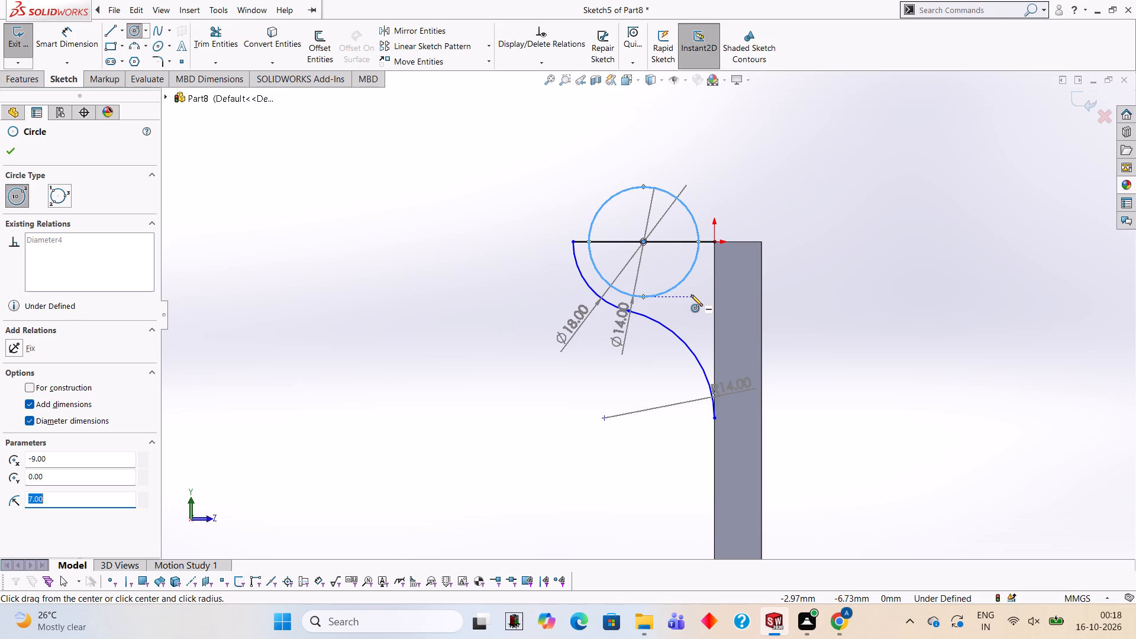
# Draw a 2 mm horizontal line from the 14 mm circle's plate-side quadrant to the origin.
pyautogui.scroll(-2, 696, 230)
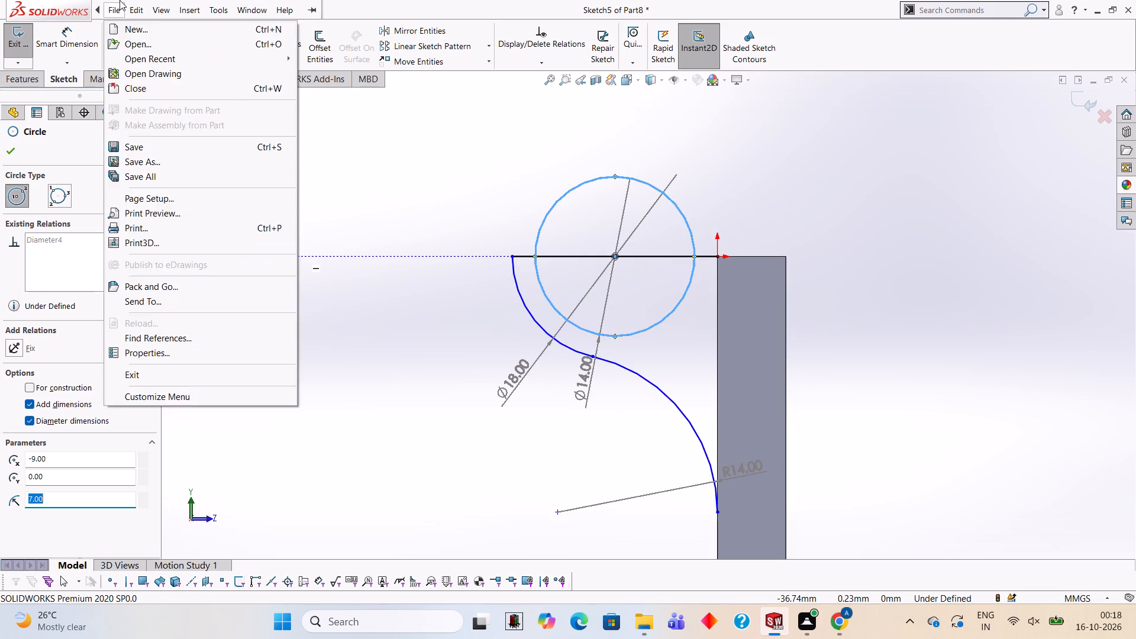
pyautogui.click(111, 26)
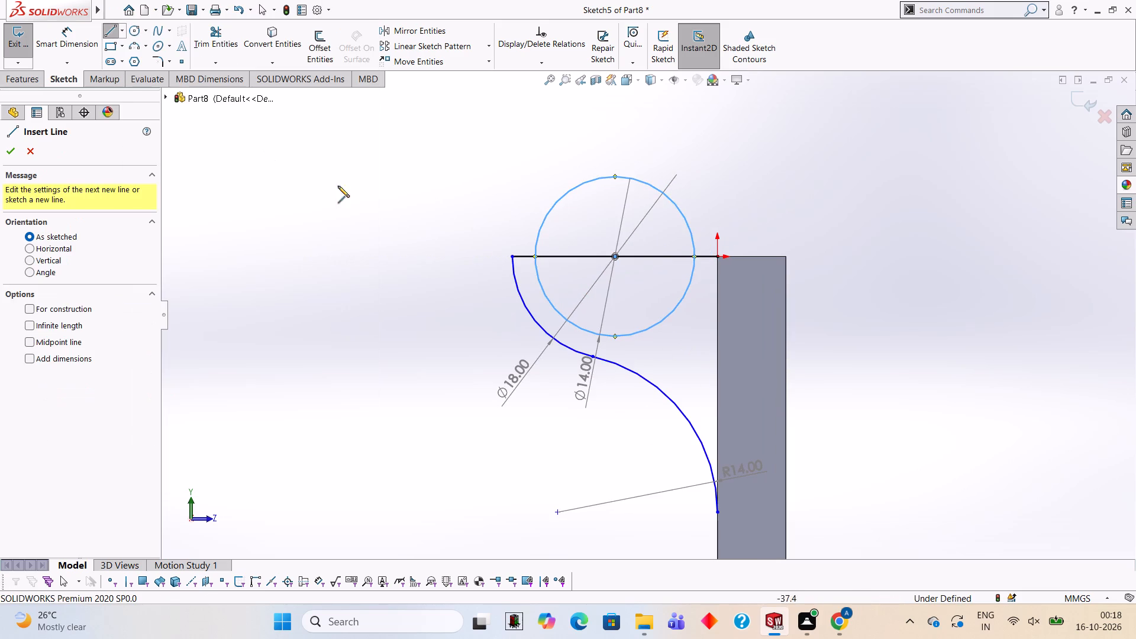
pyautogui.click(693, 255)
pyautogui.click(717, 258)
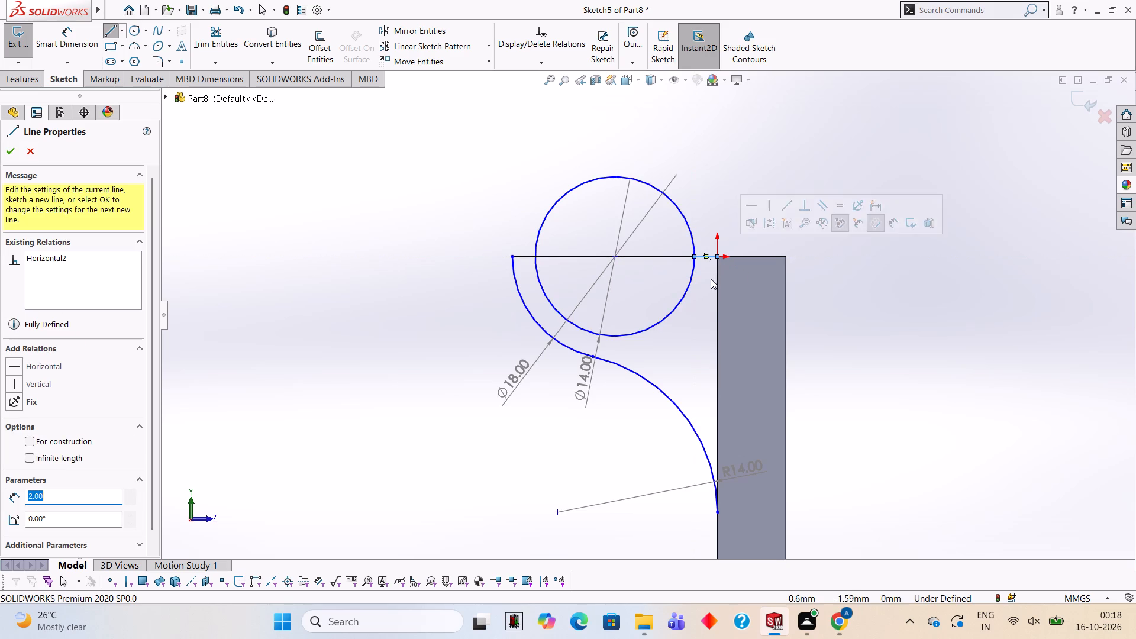
# Check the distance between the circle's plate-side quadrant and the origin without placing a dimension.
pyautogui.click(61, 34)
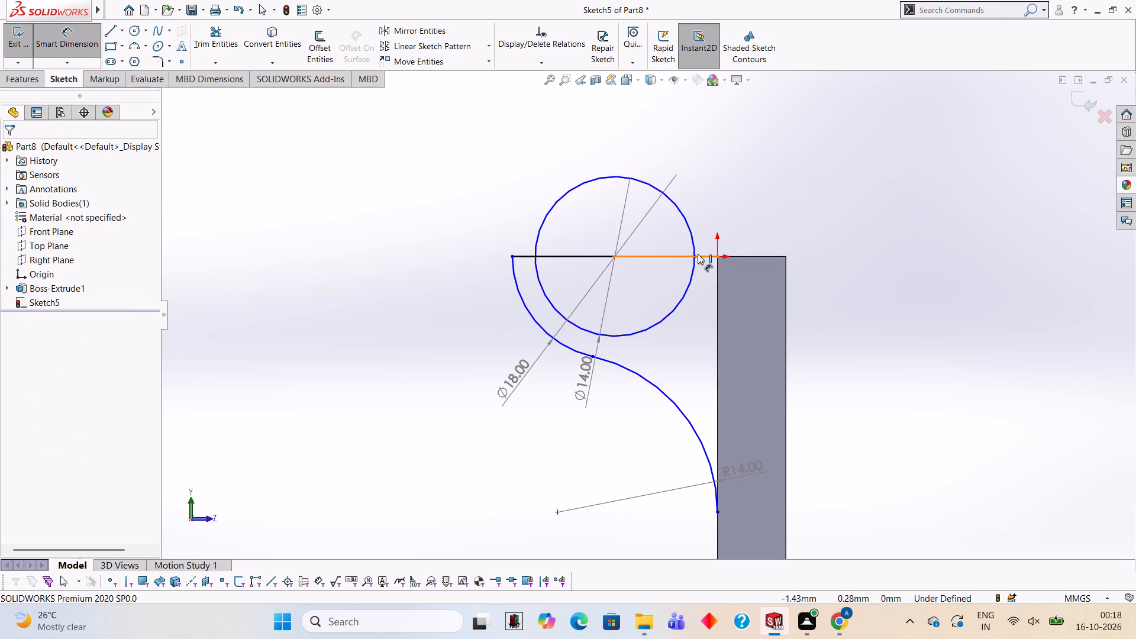
pyautogui.click(692, 254)
pyautogui.click(719, 258)
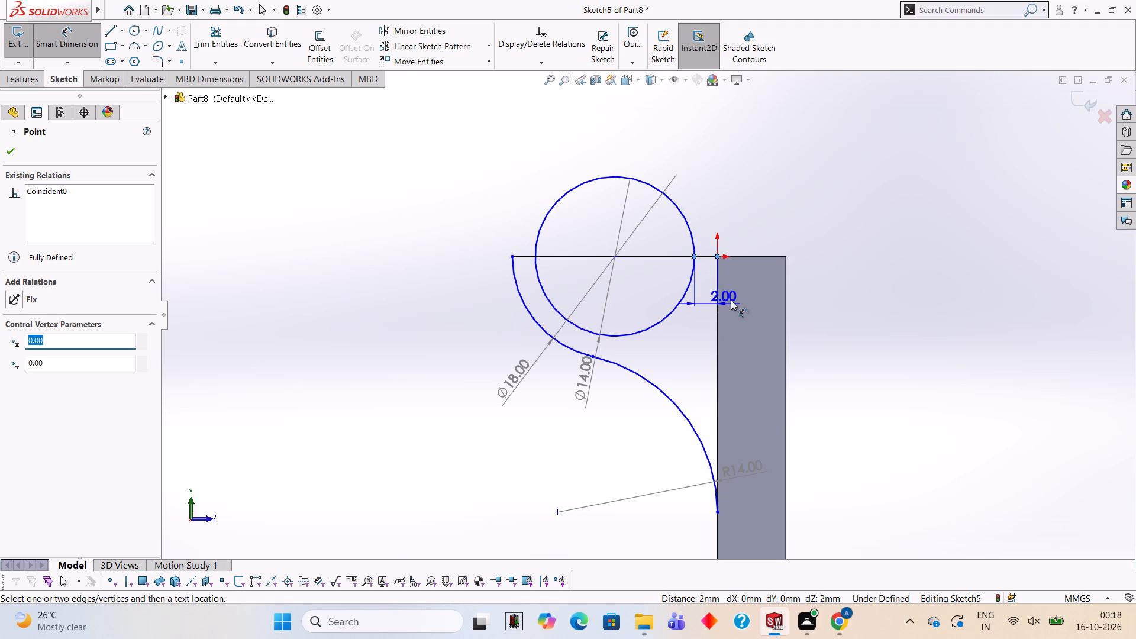
pyautogui.press('Escape')
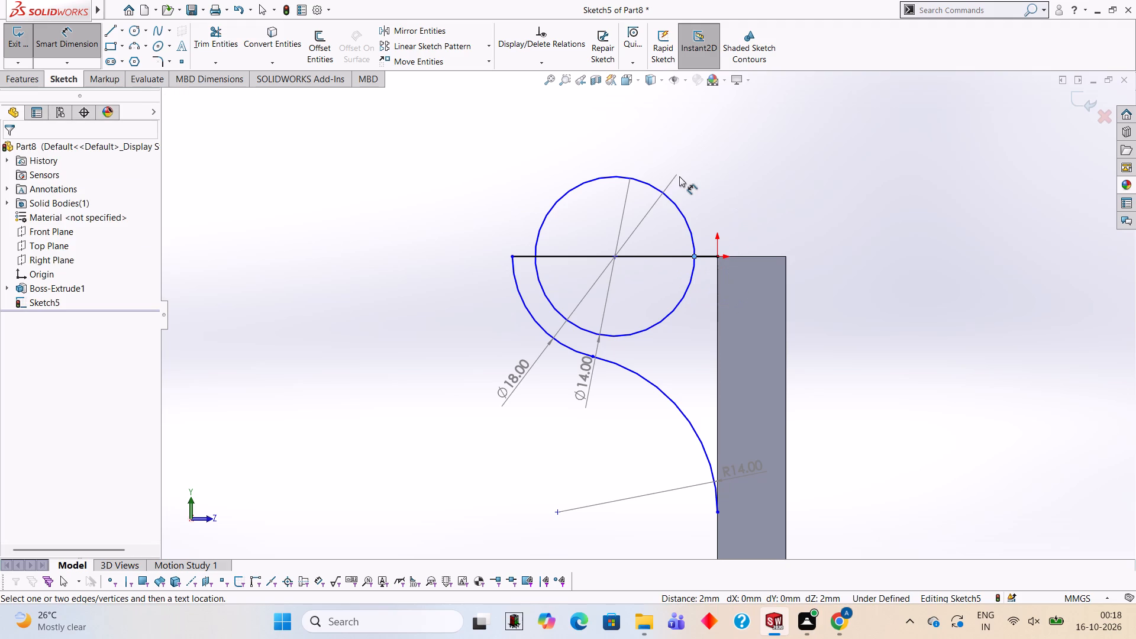
# Undo the 14 mm circle, its short line, both hook arcs and the top lines until the hook sketch is empty.
pyautogui.hotkey('ctrl', 'z')
pyautogui.hotkey('ctrl', 'z')
pyautogui.hotkey('ctrl', 'z')
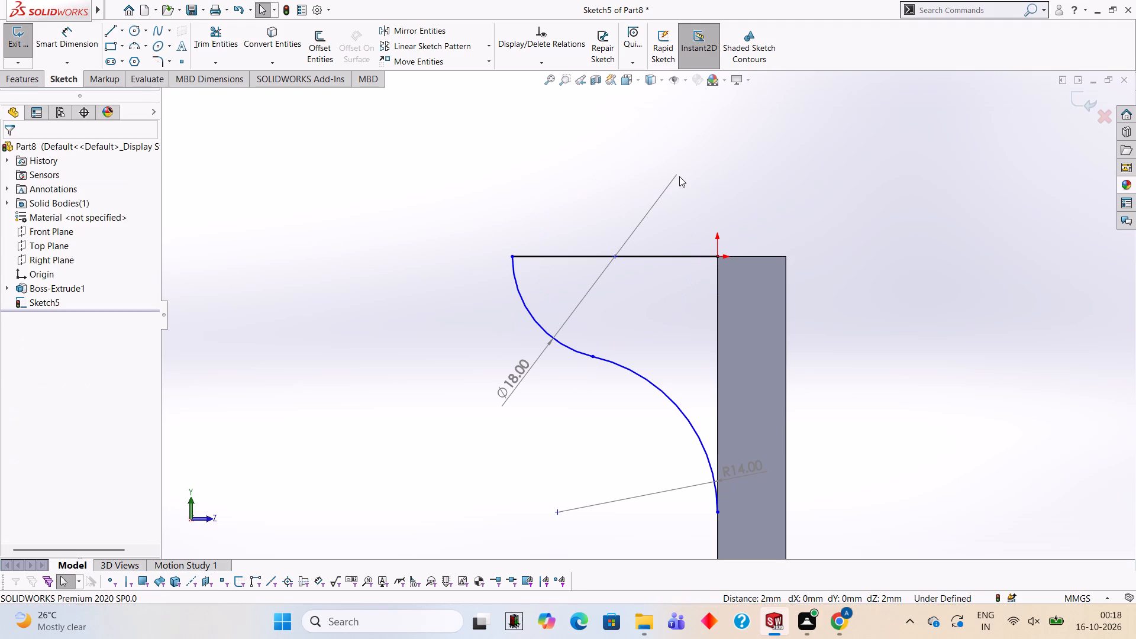
pyautogui.hotkey('ctrl', 'z')
pyautogui.hotkey('ctrl', 'z')
pyautogui.hotkey('ctrl', 'z')
pyautogui.hotkey('ctrl', 'z')
pyautogui.hotkey('ctrl', 'z')
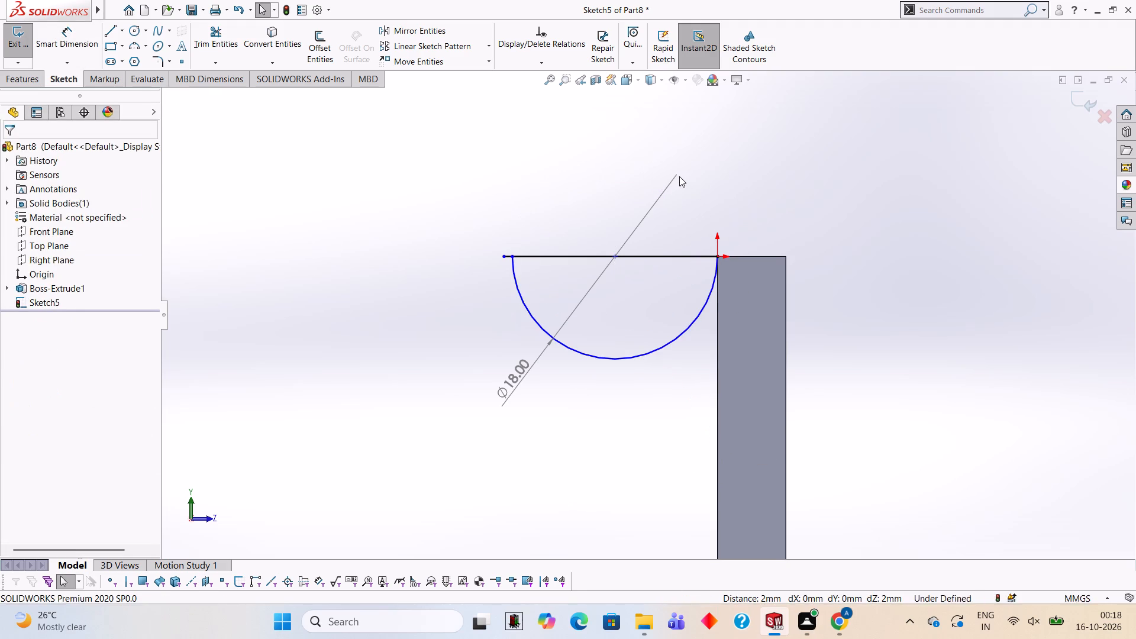
pyautogui.hotkey('ctrl', 'z')
pyautogui.hotkey('ctrl', 'z')
pyautogui.hotkey('ctrl', 'z')
pyautogui.hotkey('ctrl', 'z')
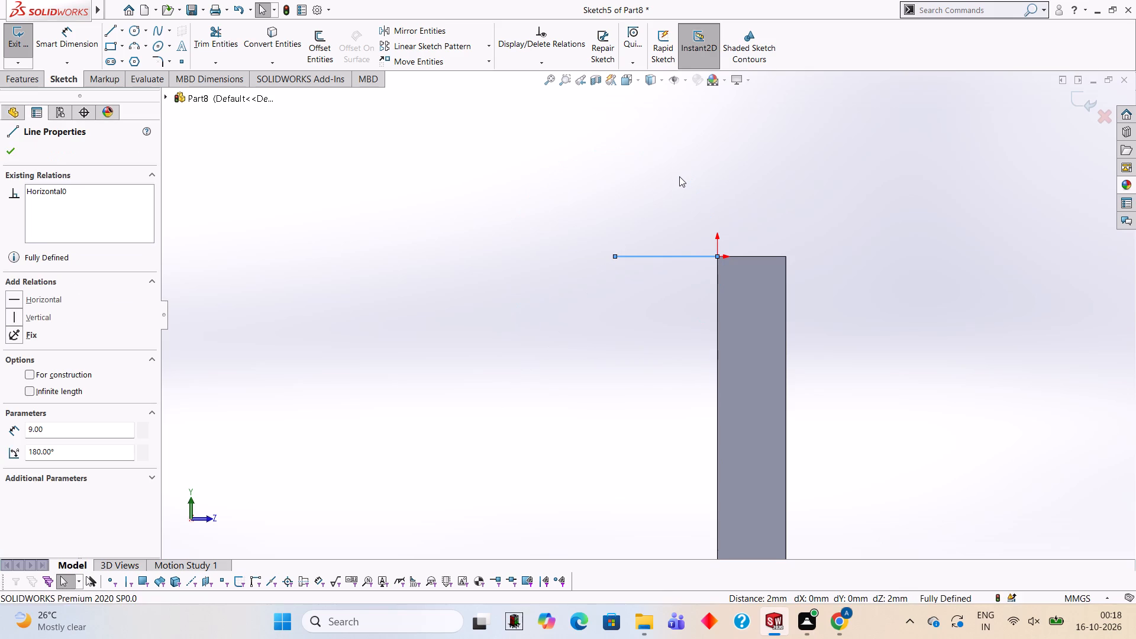
pyautogui.hotkey('ctrl', 'z')
pyautogui.press('Escape')
pyautogui.press('Escape')
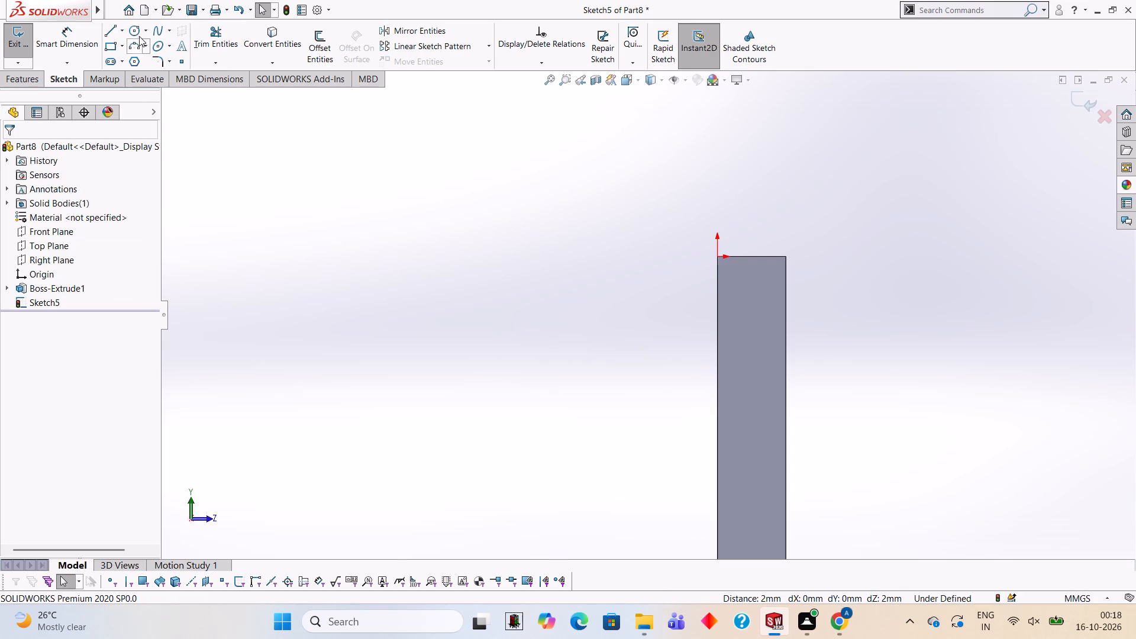
# Draw a 6 mm horizontal line from the origin outward, away from the plate.
pyautogui.click(109, 32)
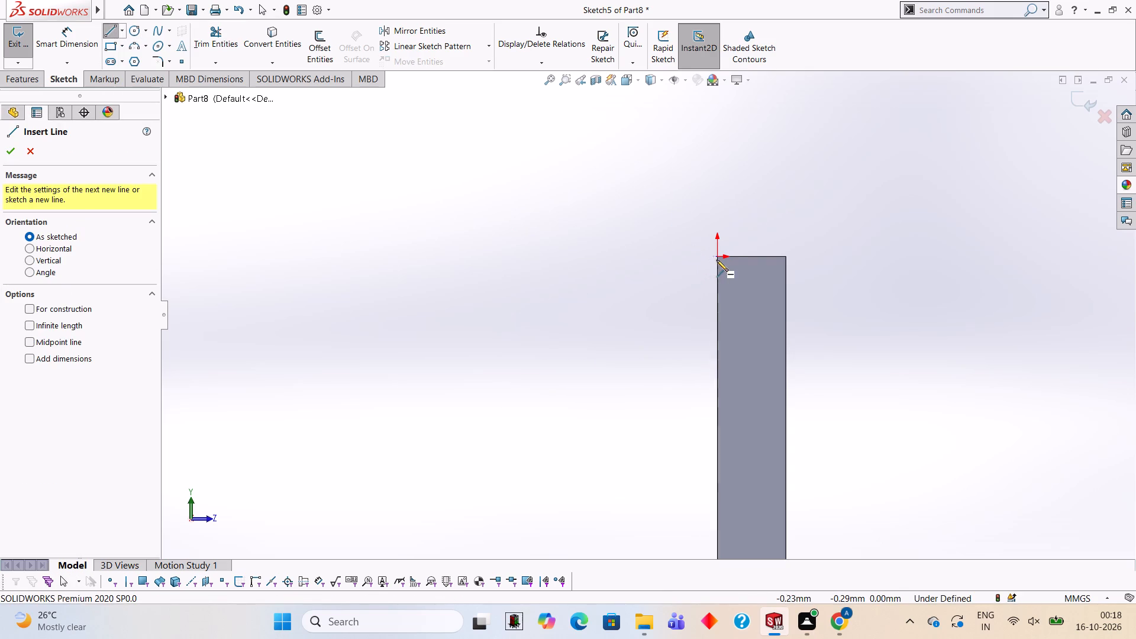
pyautogui.click(717, 256)
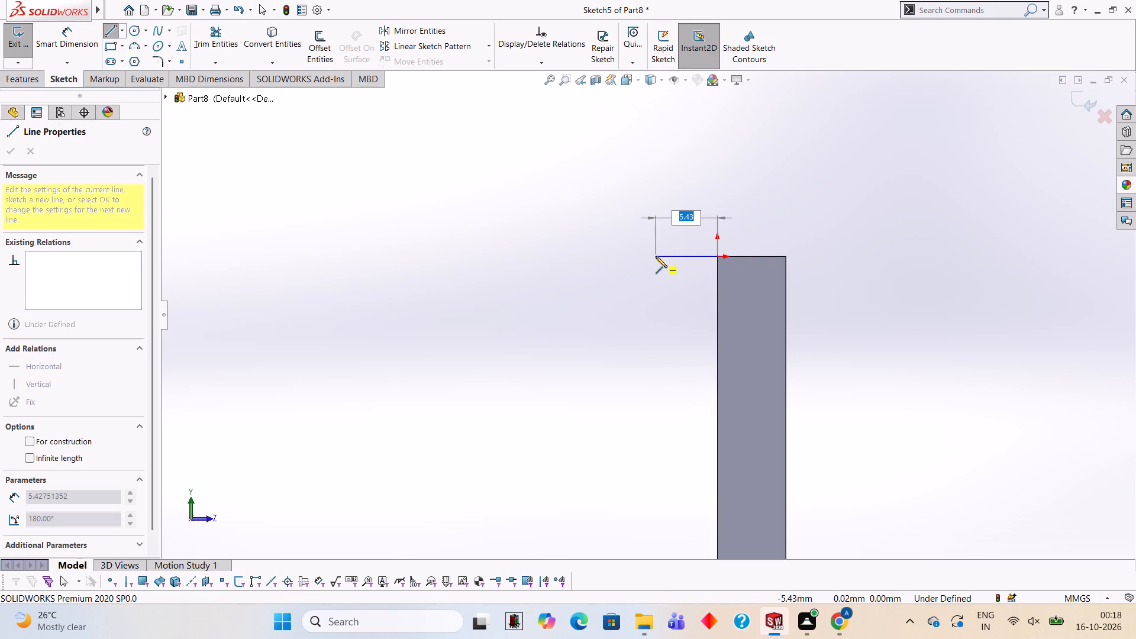
pyautogui.press('6')
pyautogui.press('Return')
pyautogui.press('Escape')
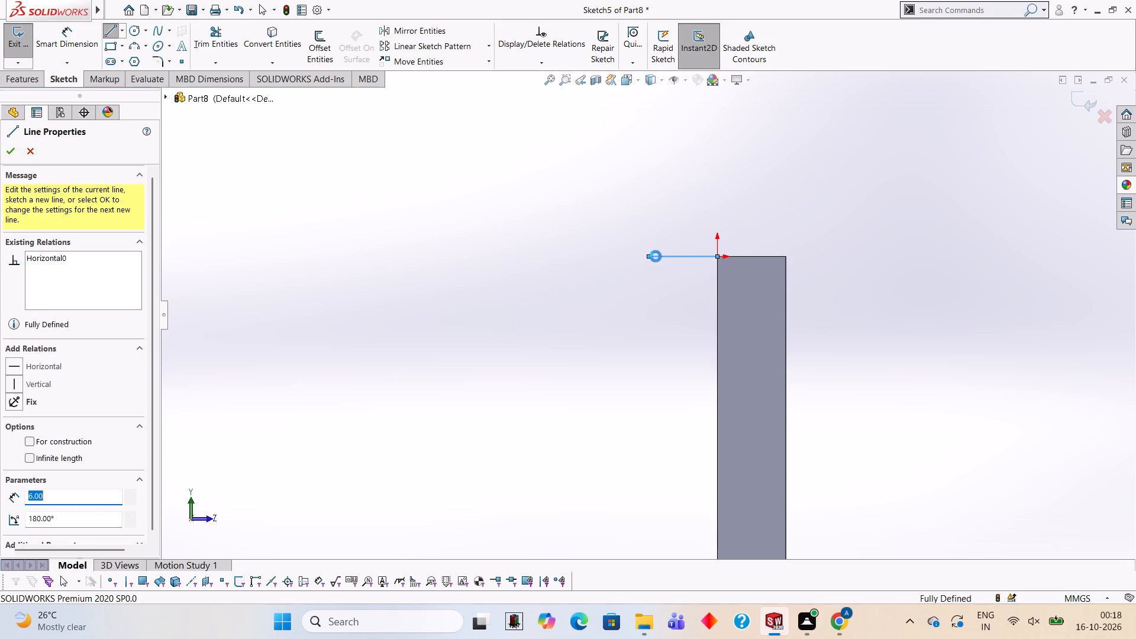
pyautogui.press('Escape')
pyautogui.press('Escape')
# Draw a 19 mm diameter circle centred on the outer end of the 6 mm line.
pyautogui.click(134, 28)
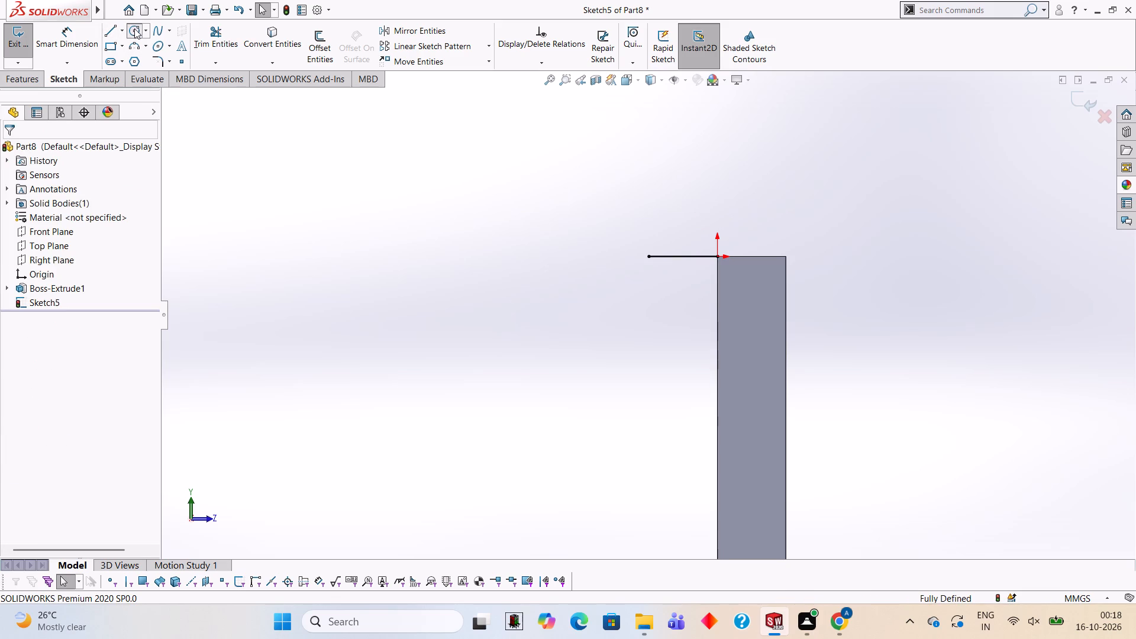
pyautogui.click(647, 257)
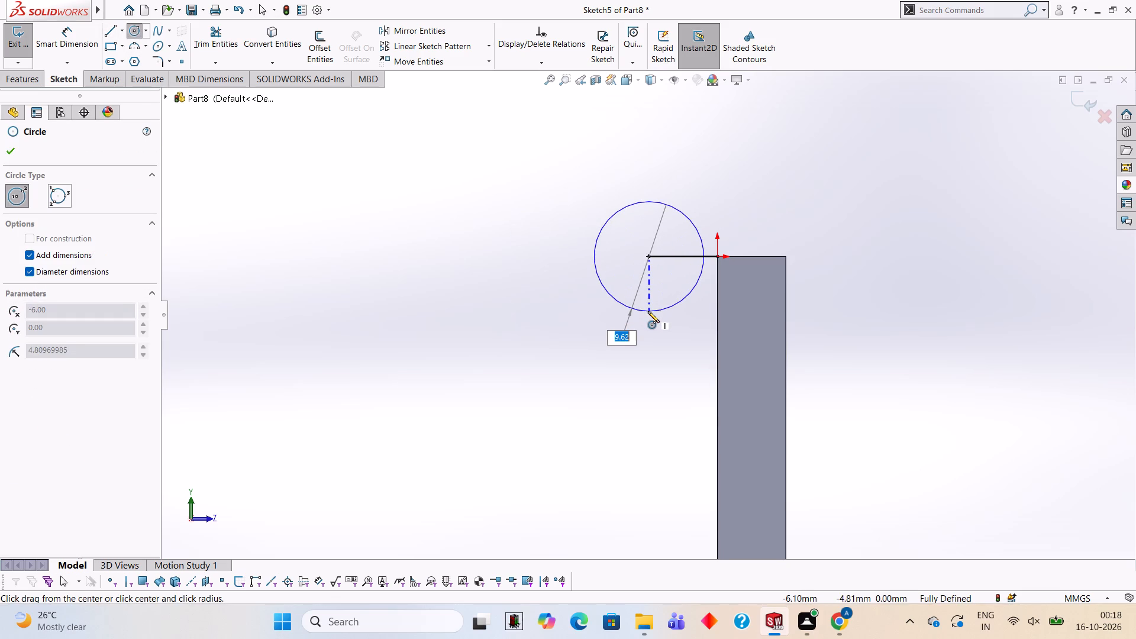
pyautogui.write('19')
pyautogui.press('Return')
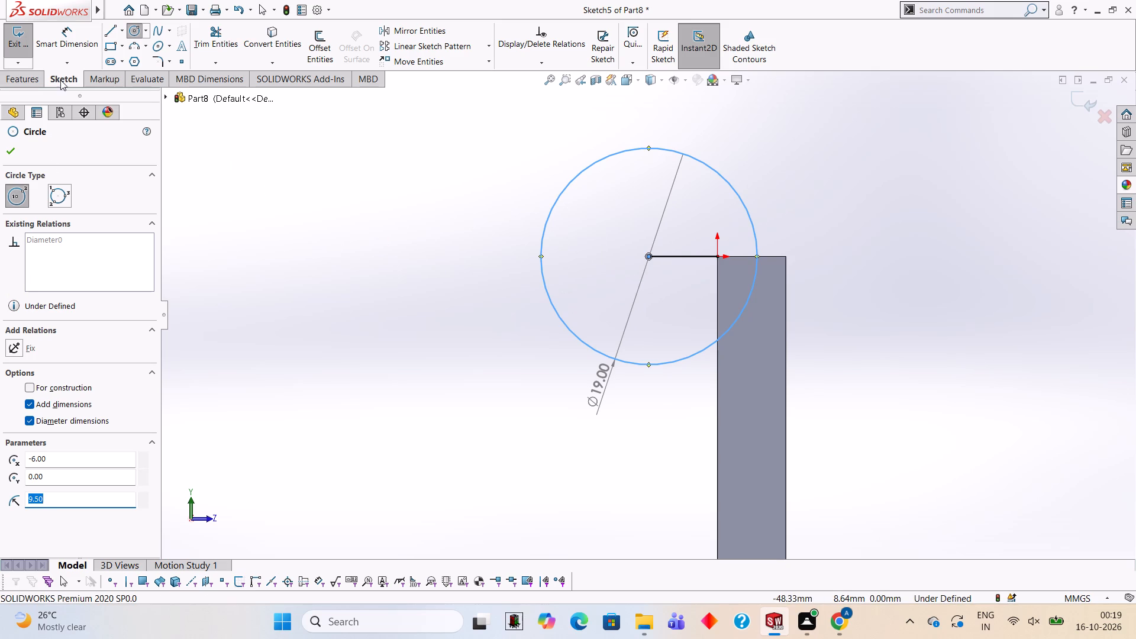
# Draw a horizontal line from the circle's centre to its quadrant farthest from the plate.
pyautogui.click(111, 31)
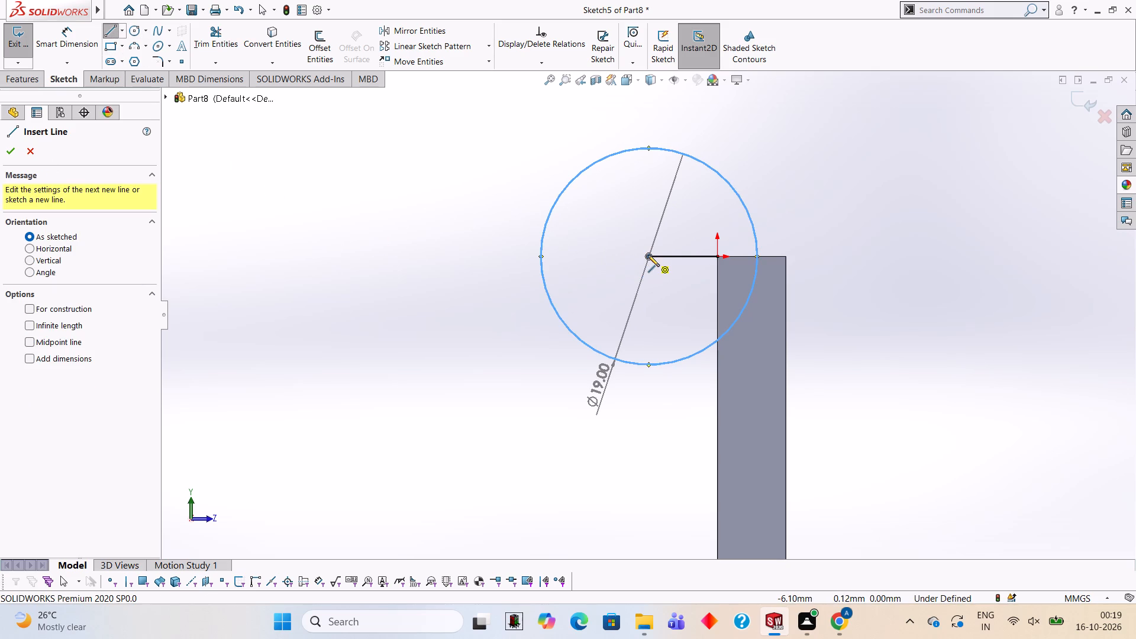
pyautogui.click(648, 255)
pyautogui.click(541, 256)
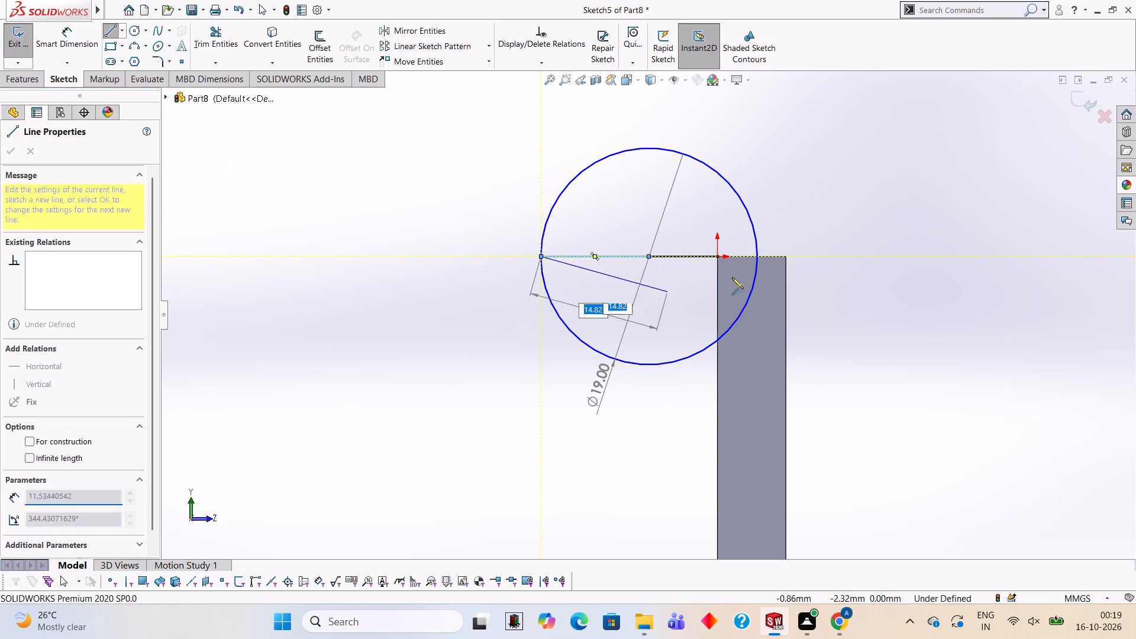
pyautogui.click(214, 49)
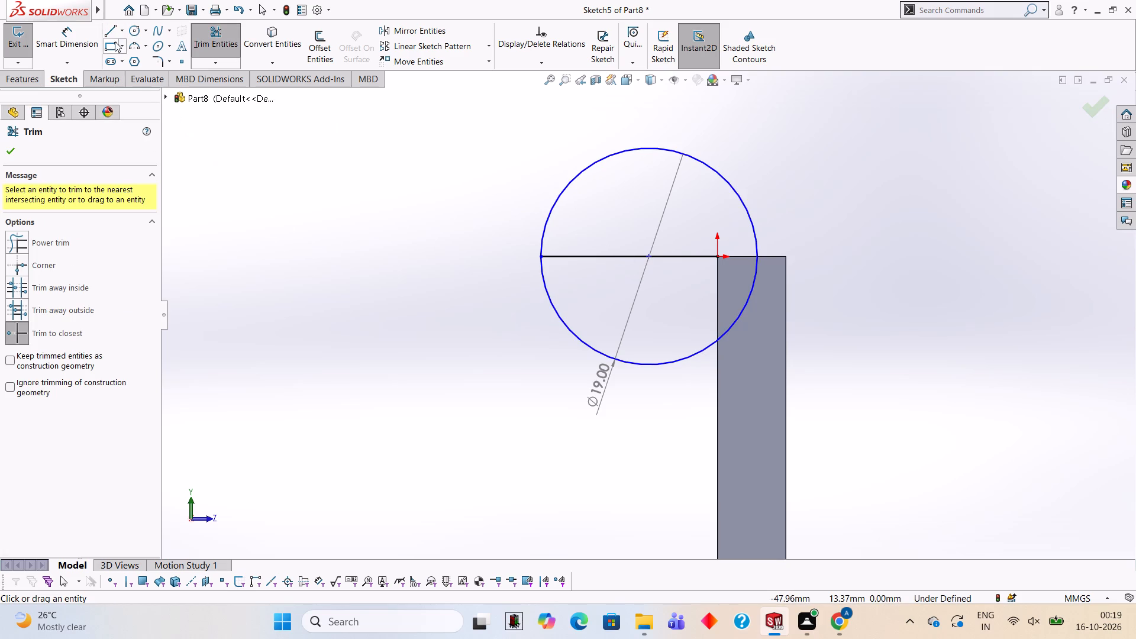
# Draw a 14 mm radius three-point arc from near the circle's lowest point to the plate's edge, about 16 mm below the origin.
pyautogui.scroll(2, 667, 349)
pyautogui.scroll(-3, 669, 351)
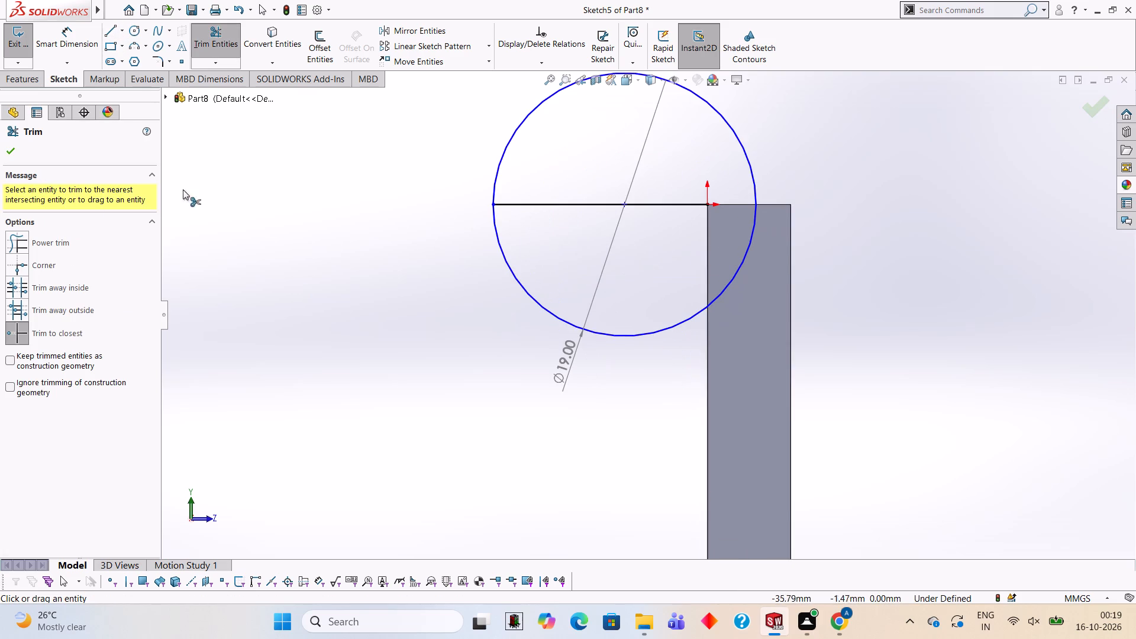
pyautogui.click(134, 49)
pyautogui.scroll(2, 685, 402)
pyautogui.scroll(-1, 684, 402)
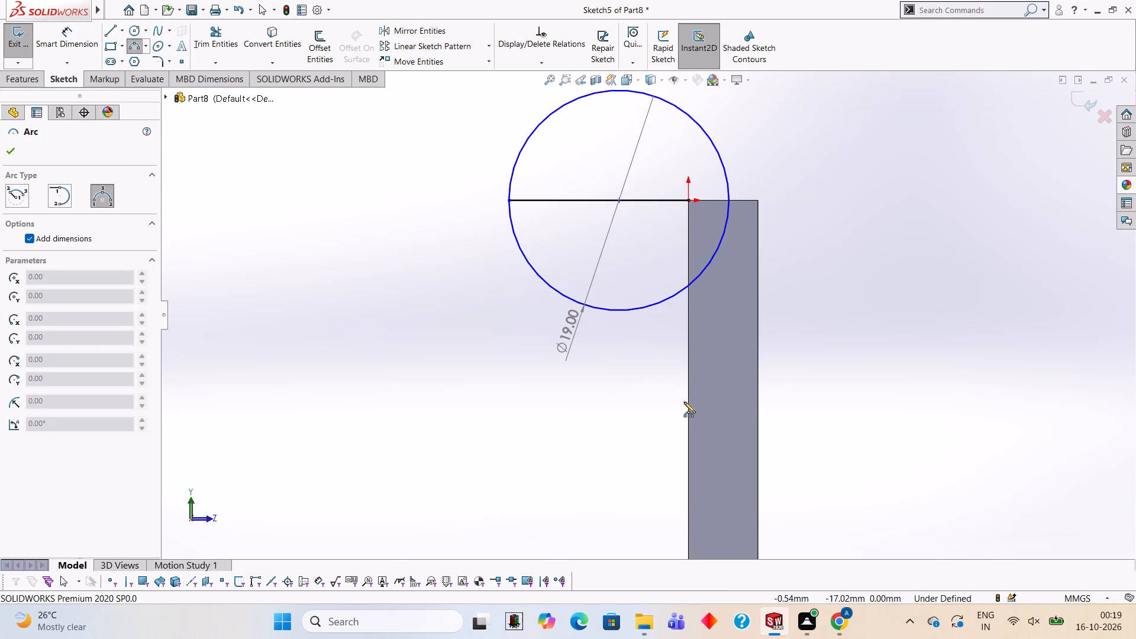
pyautogui.click(630, 308)
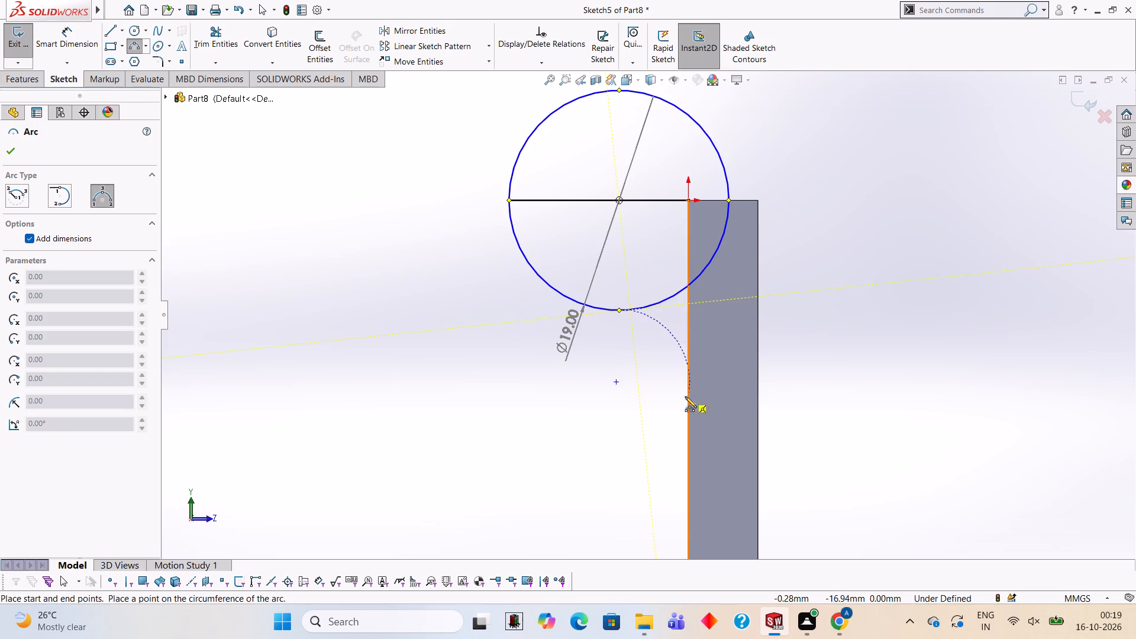
pyautogui.click(688, 388)
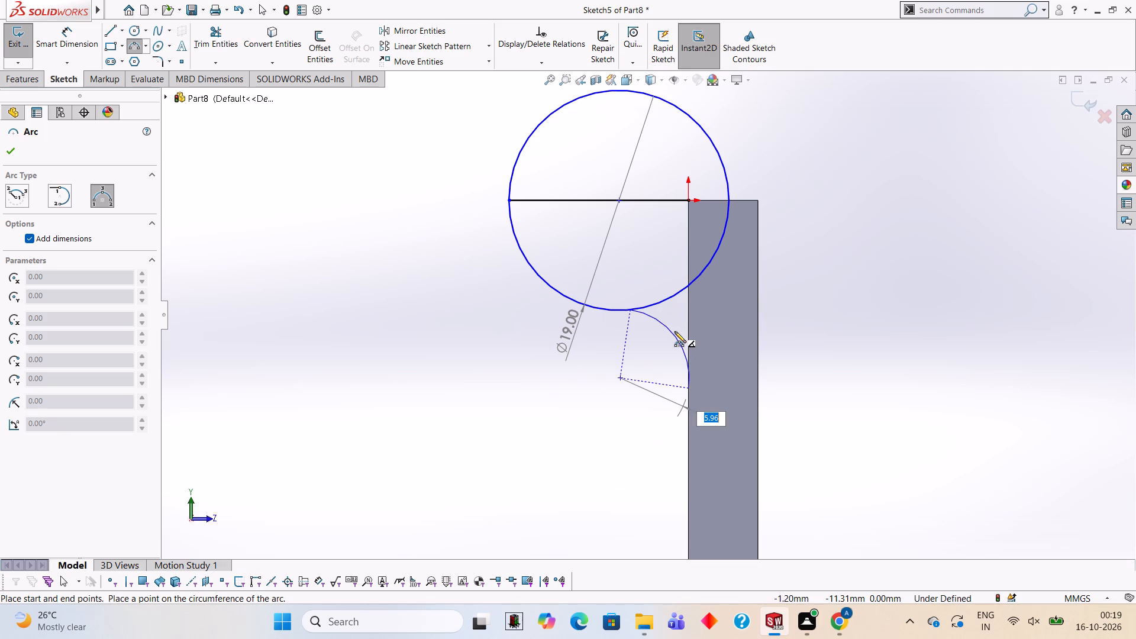
pyautogui.write('14')
pyautogui.press('Return')
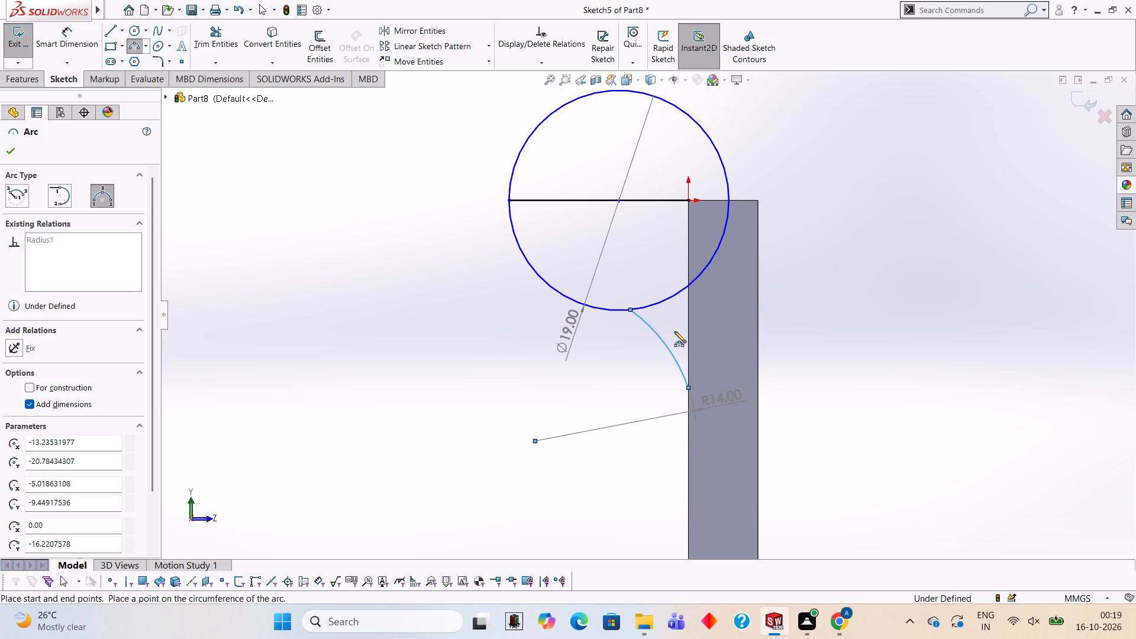
pyautogui.press('Escape')
pyautogui.press('Escape')
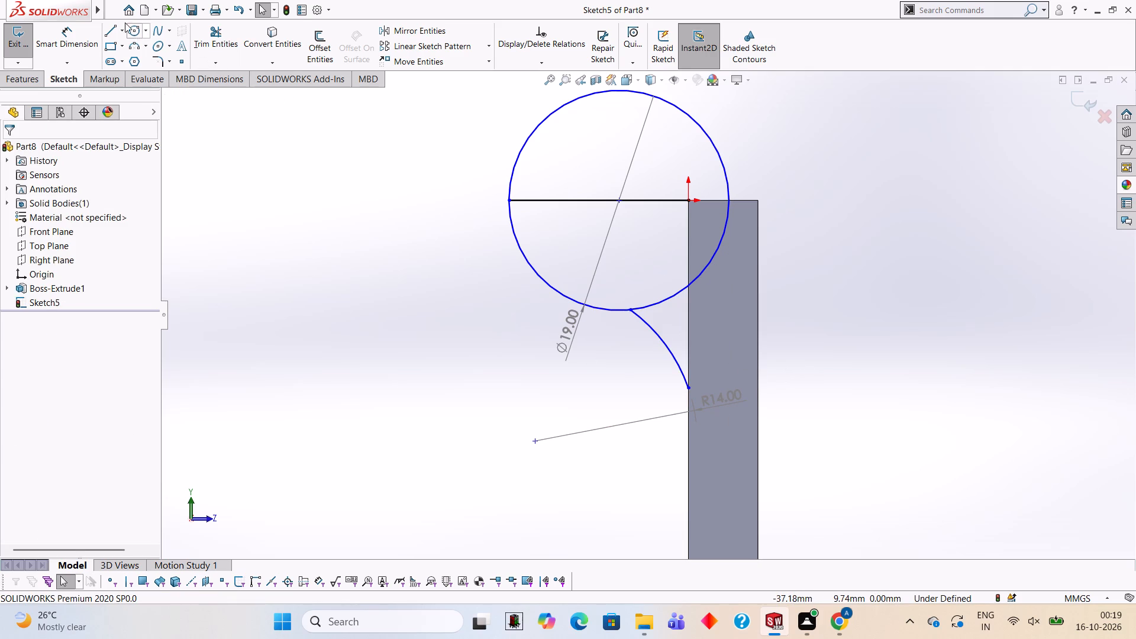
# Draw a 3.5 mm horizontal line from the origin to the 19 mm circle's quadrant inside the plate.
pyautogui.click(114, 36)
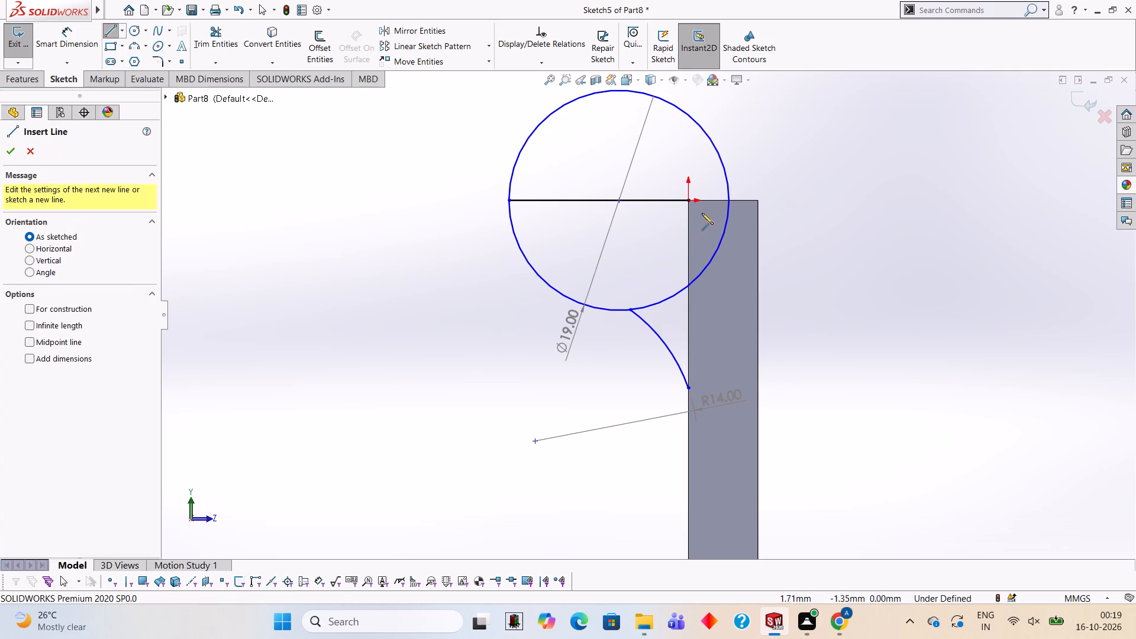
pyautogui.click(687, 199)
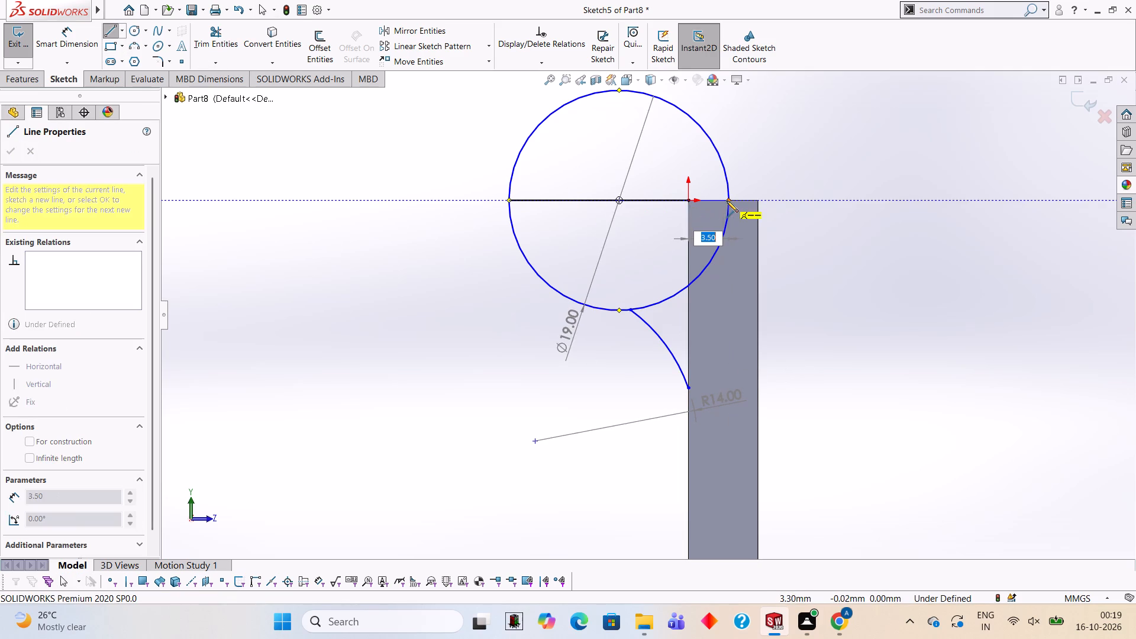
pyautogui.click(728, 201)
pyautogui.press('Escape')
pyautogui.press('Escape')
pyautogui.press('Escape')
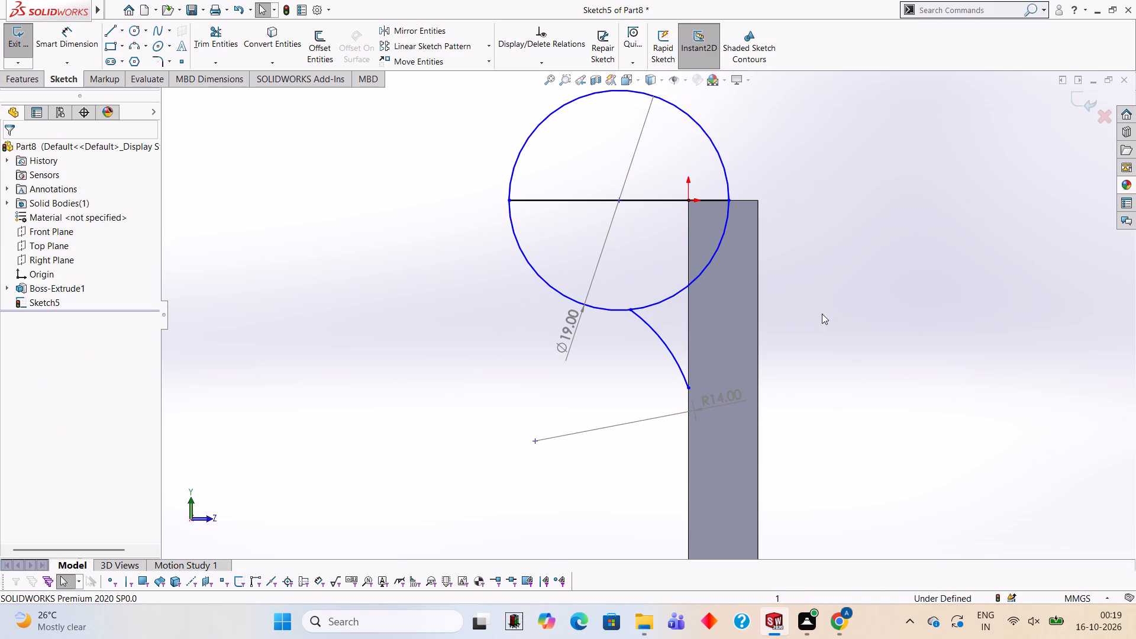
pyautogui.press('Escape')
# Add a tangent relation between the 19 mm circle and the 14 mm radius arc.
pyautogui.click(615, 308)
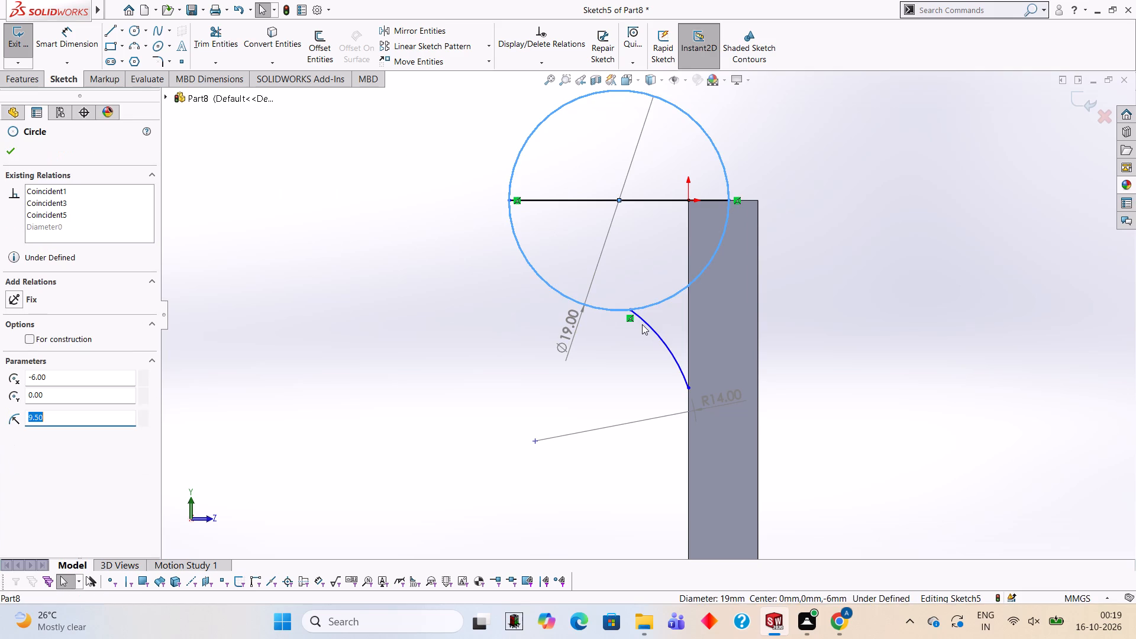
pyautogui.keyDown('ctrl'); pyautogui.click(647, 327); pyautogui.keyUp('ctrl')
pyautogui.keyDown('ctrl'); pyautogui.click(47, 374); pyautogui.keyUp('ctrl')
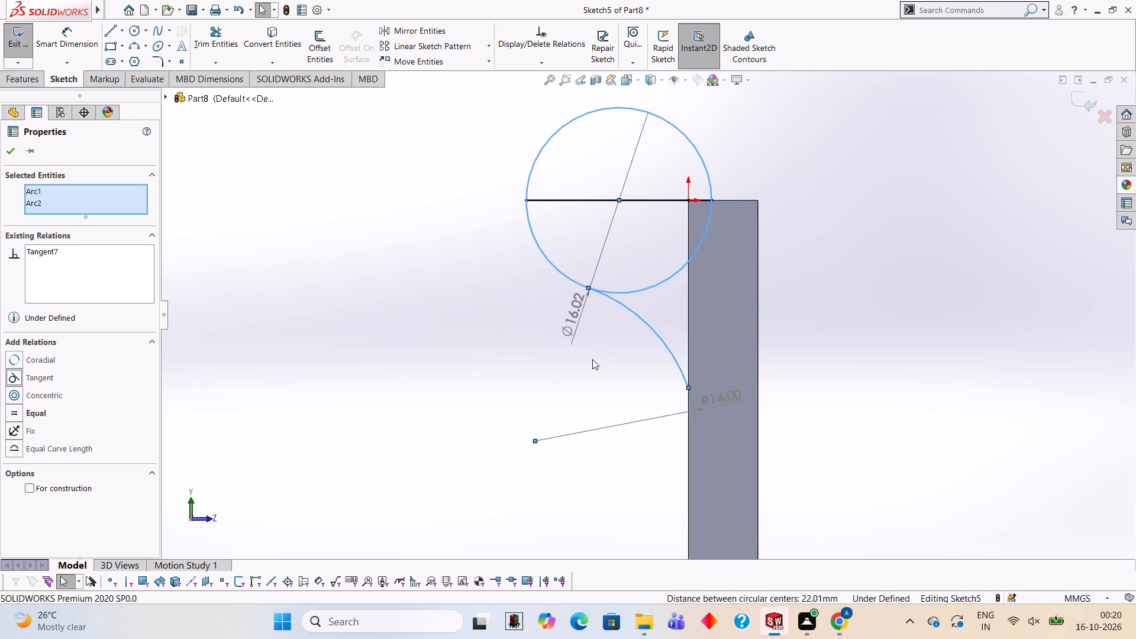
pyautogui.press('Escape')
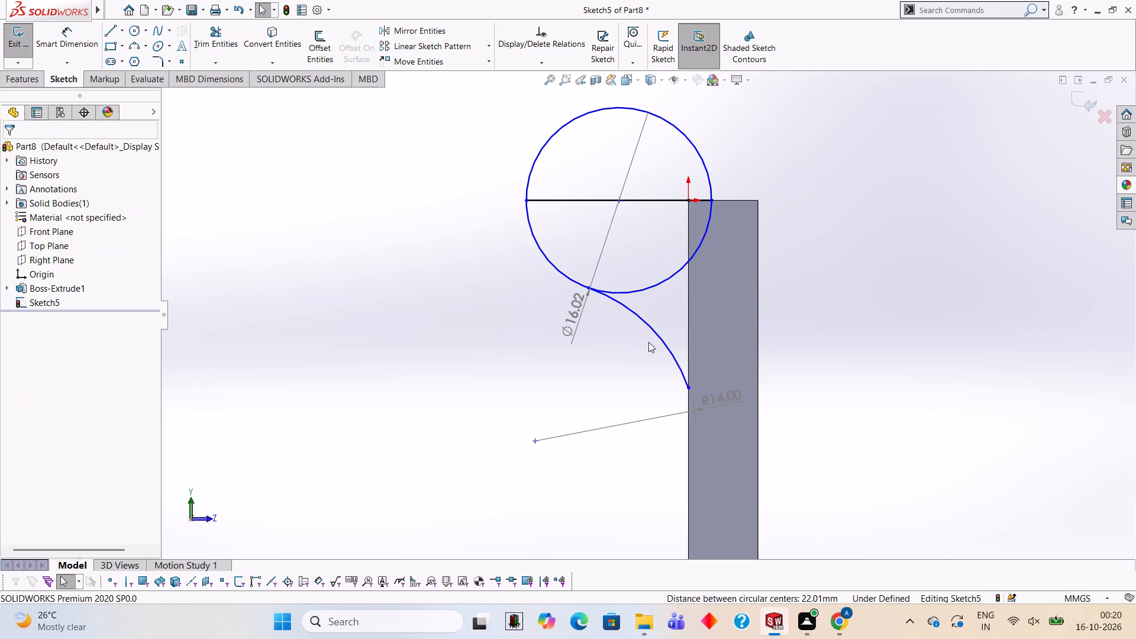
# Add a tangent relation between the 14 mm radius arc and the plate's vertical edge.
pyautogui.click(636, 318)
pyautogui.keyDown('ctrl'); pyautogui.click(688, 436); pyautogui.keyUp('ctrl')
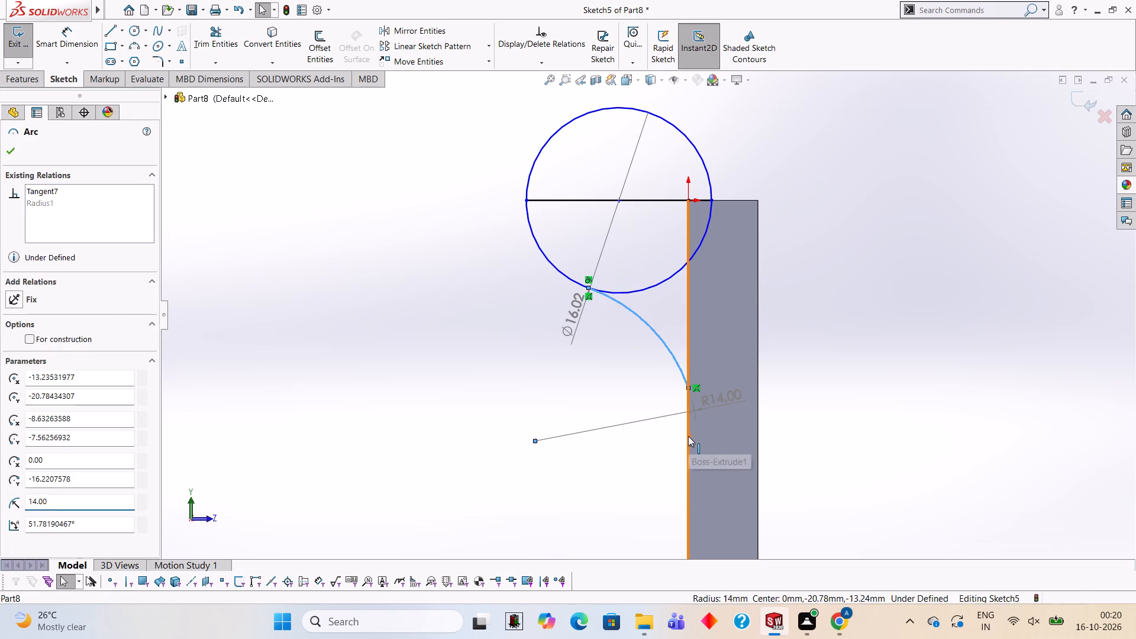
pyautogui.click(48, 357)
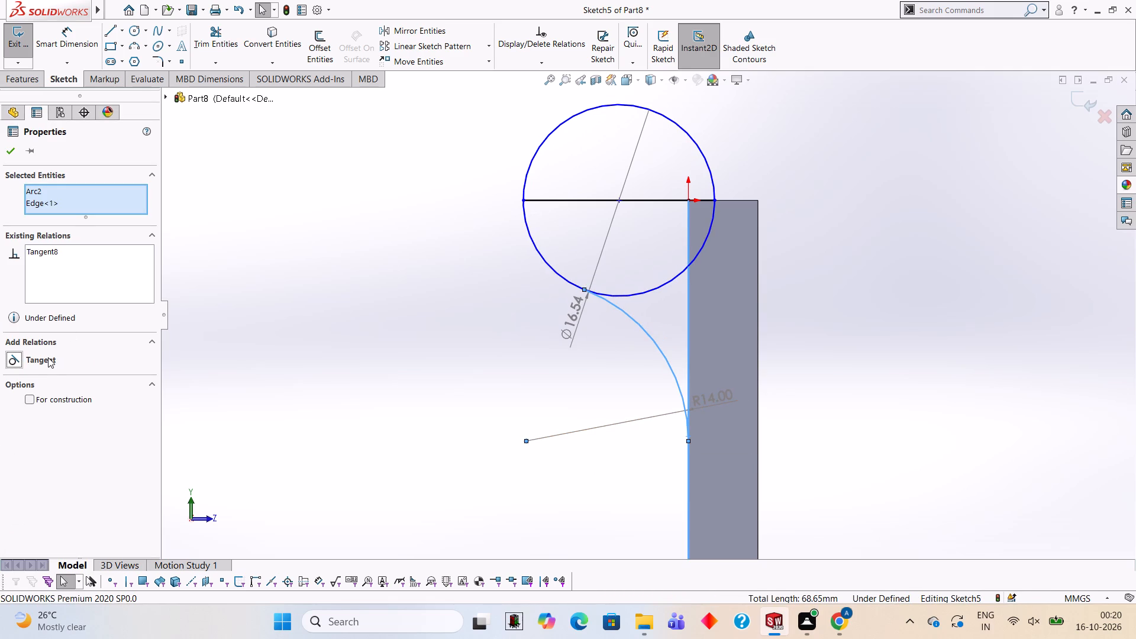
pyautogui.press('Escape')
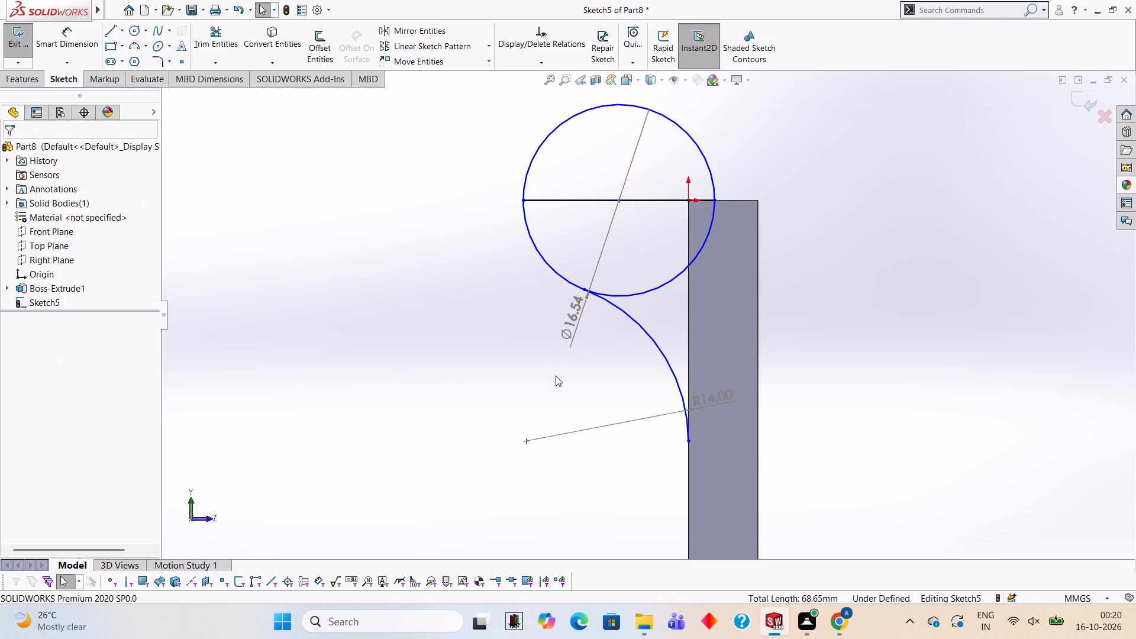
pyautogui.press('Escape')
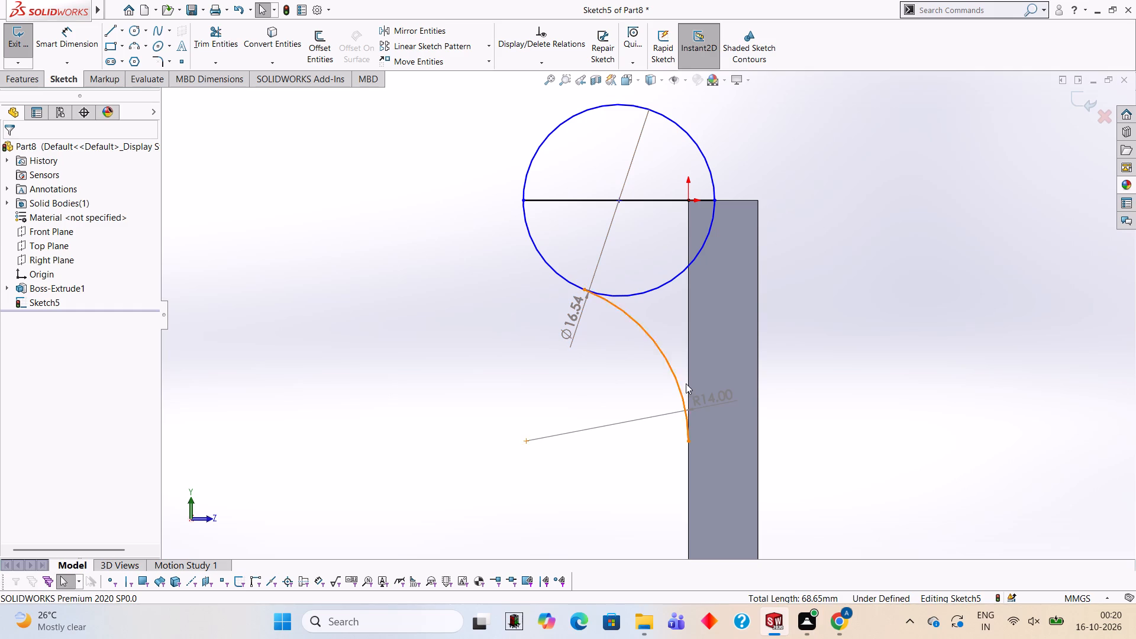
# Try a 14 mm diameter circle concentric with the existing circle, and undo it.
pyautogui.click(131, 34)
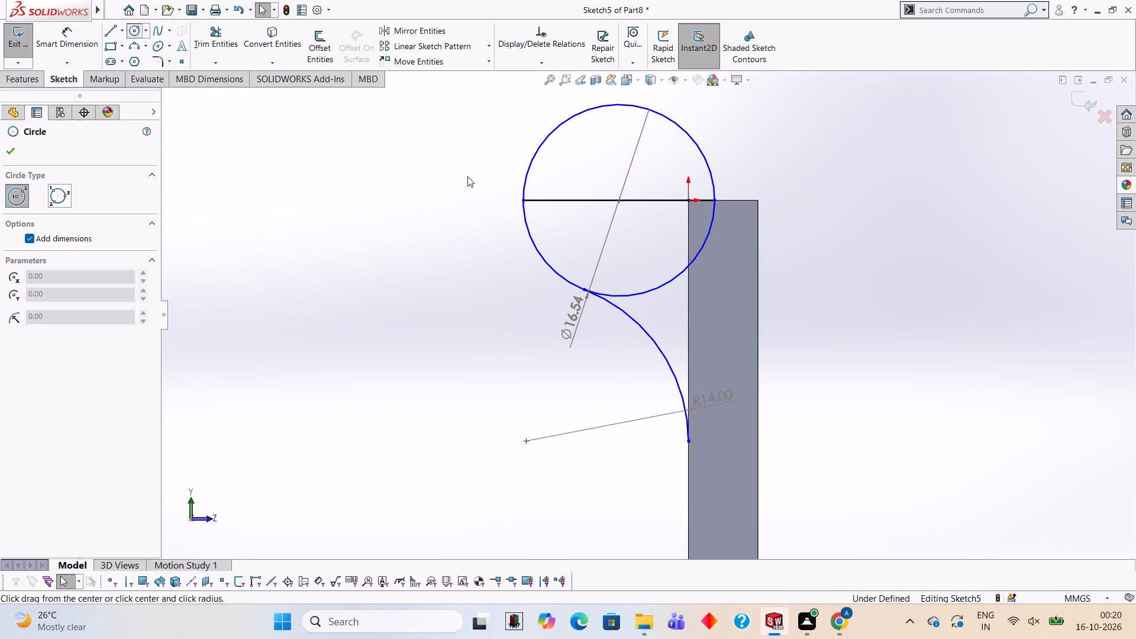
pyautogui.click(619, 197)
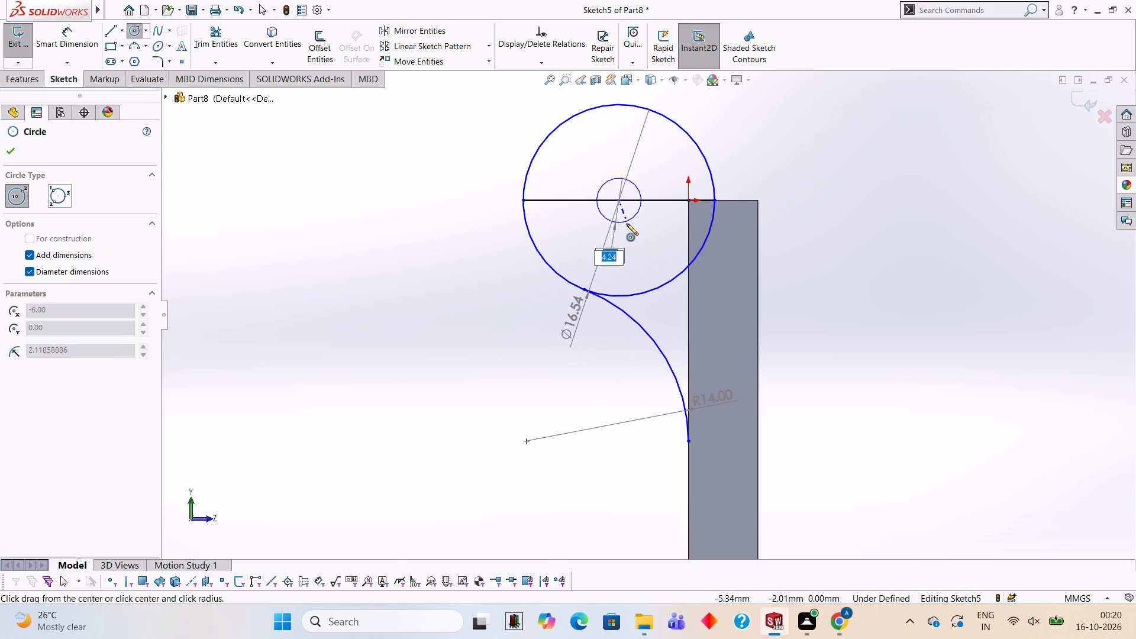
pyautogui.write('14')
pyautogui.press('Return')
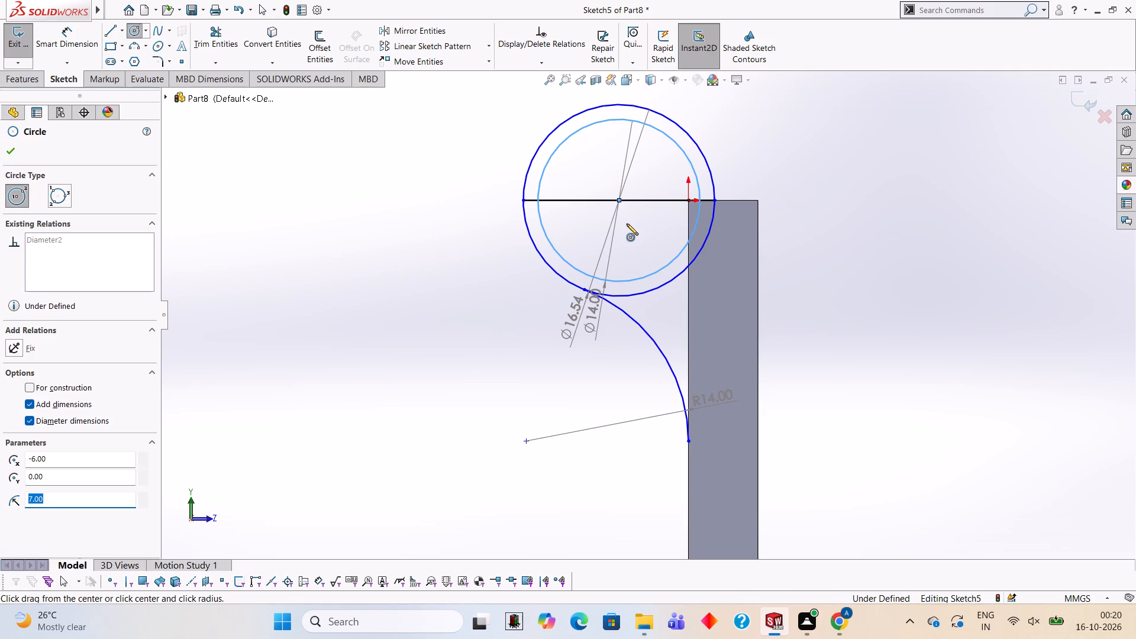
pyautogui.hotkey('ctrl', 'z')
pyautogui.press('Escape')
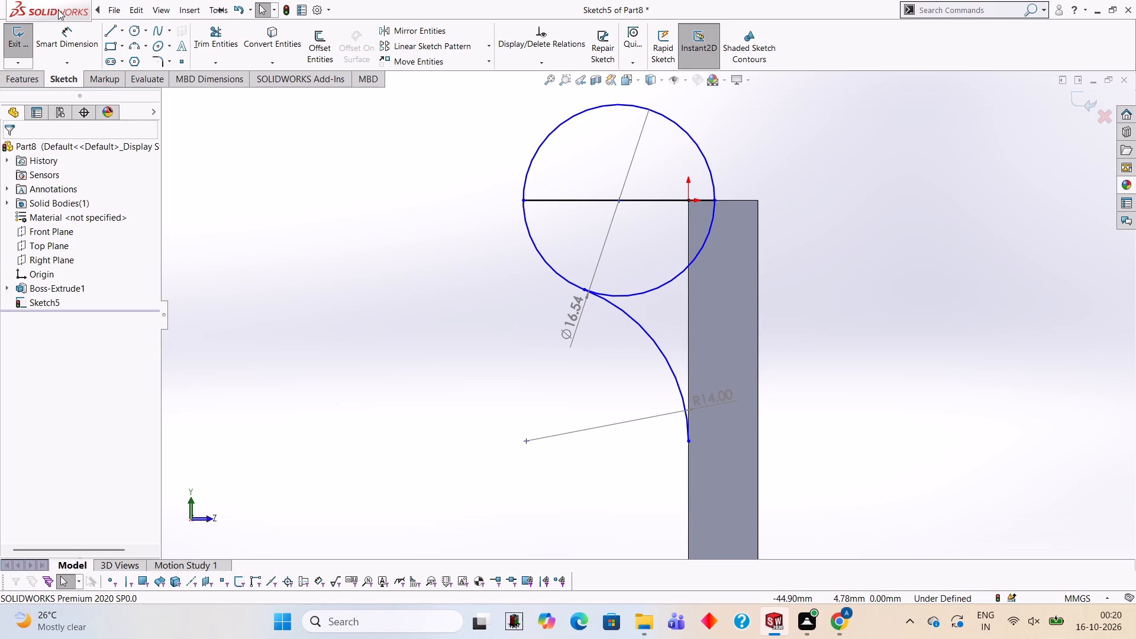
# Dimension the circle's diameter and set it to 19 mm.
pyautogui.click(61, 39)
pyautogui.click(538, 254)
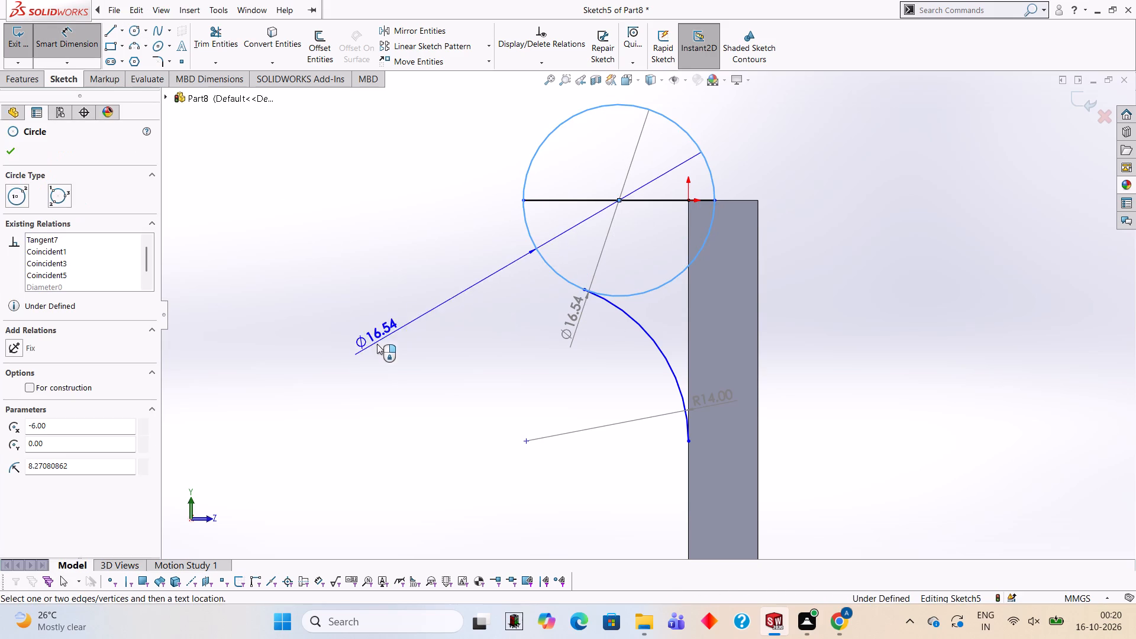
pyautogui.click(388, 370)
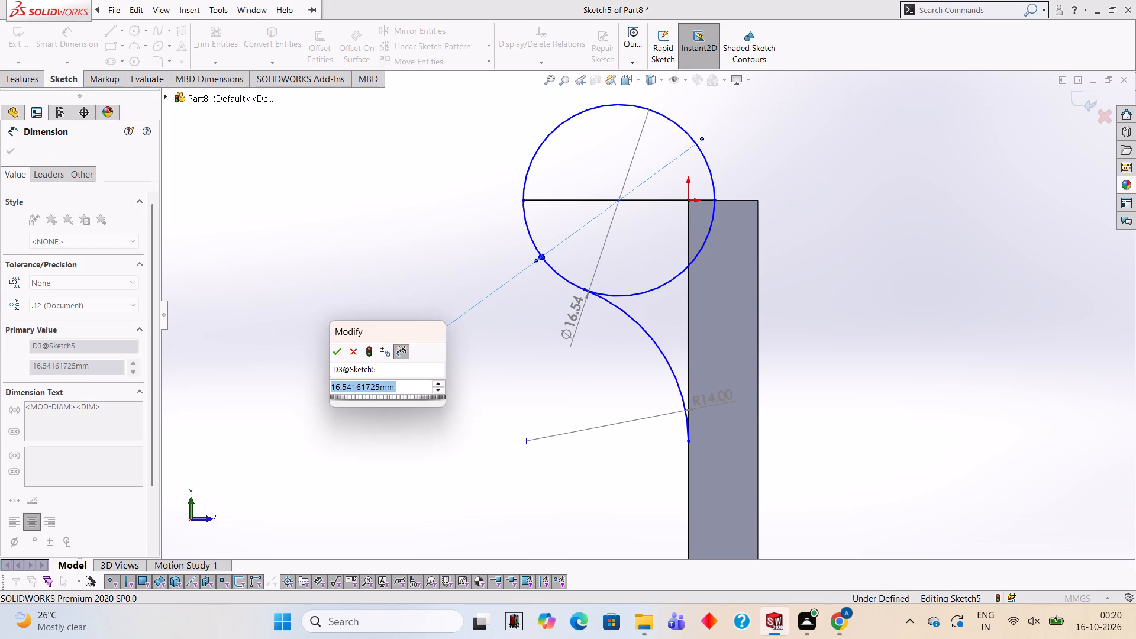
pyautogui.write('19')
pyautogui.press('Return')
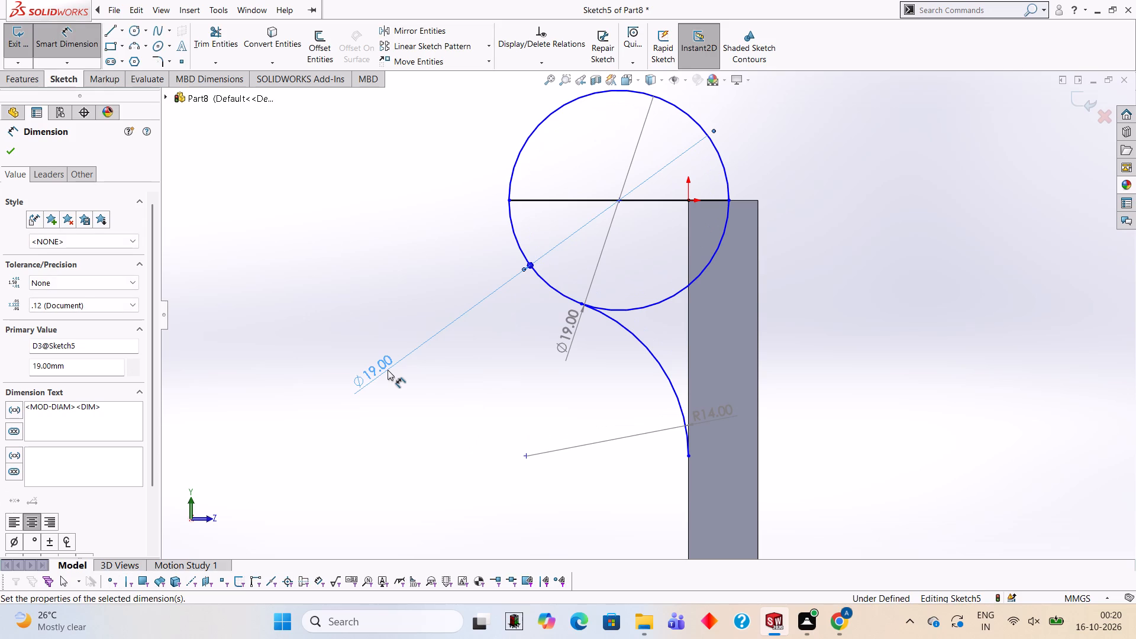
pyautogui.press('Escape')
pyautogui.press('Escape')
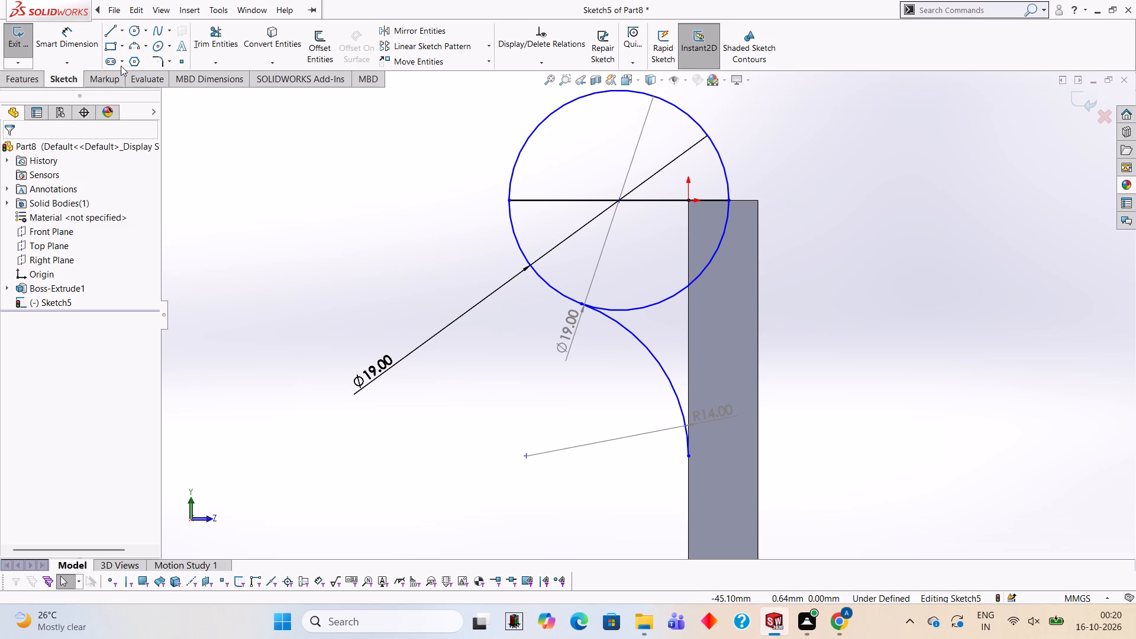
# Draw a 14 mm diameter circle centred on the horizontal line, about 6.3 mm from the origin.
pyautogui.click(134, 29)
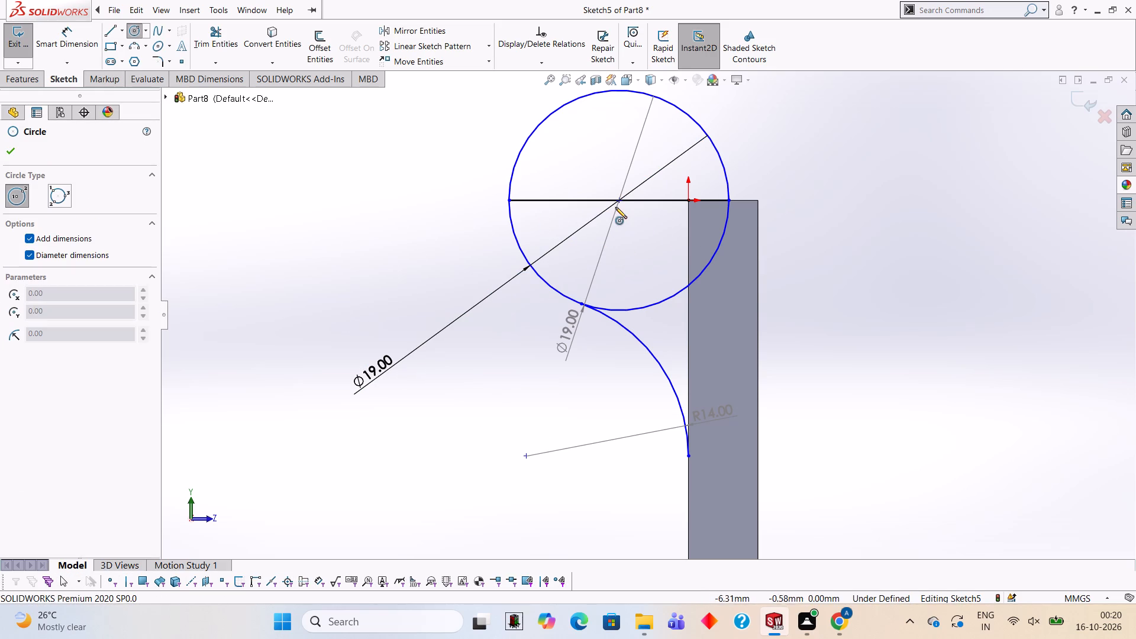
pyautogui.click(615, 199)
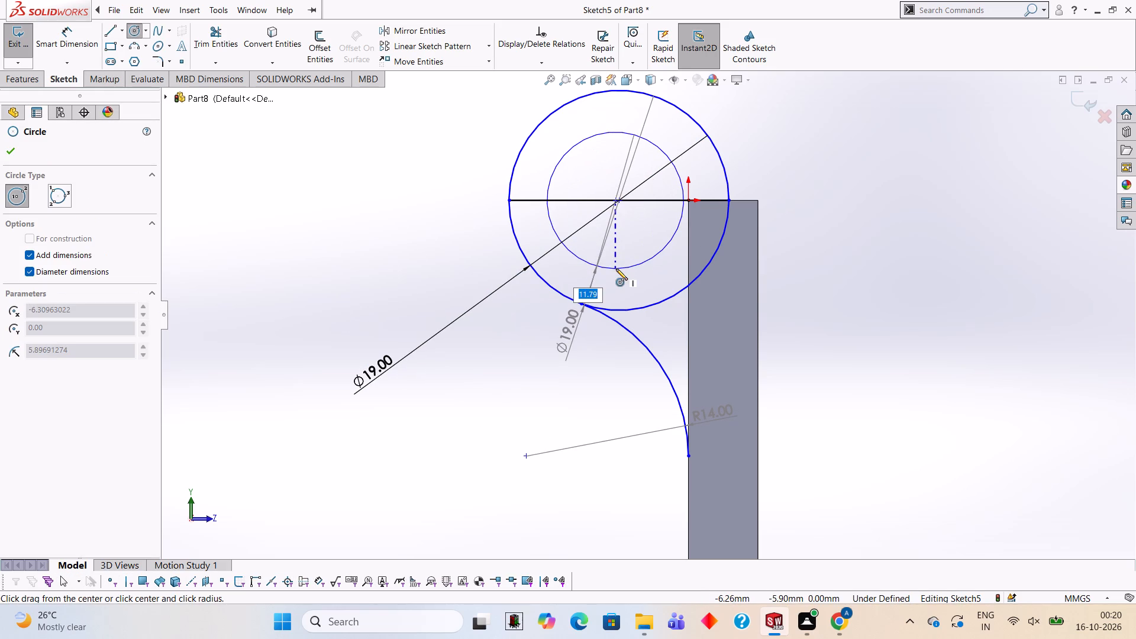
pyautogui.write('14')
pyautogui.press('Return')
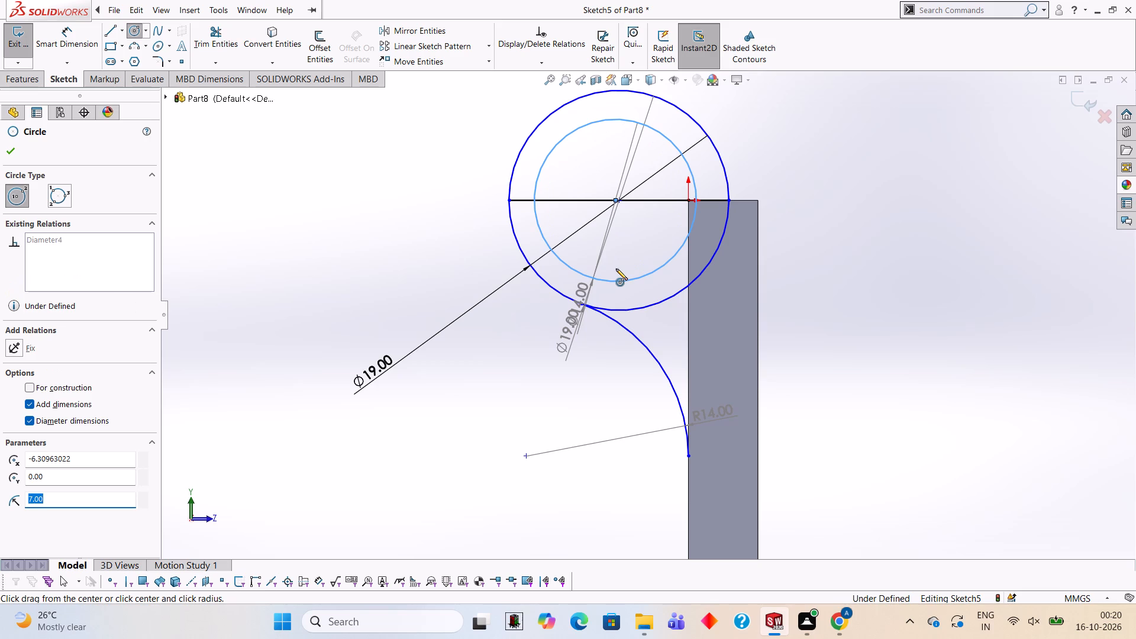
# Undo the sketch edits back to just the 6 mm line and 19 mm circle, removing the arc and the other horizontal lines.
pyautogui.scroll(-1, 731, 200)
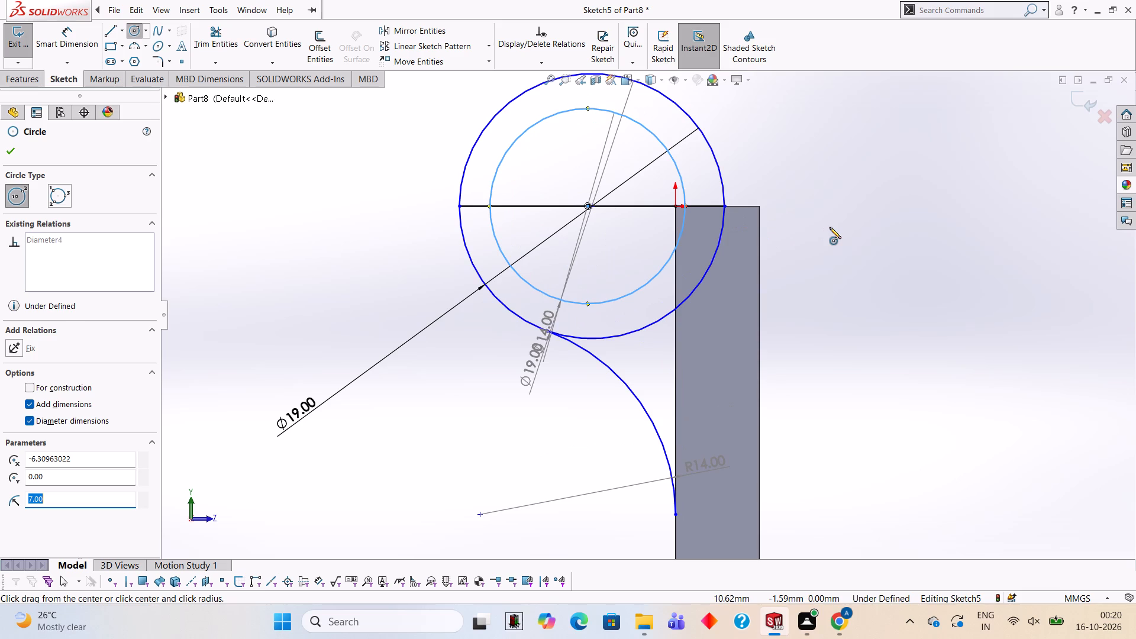
pyautogui.hotkey('ctrl', 'z')
pyautogui.hotkey('ctrl', 'z')
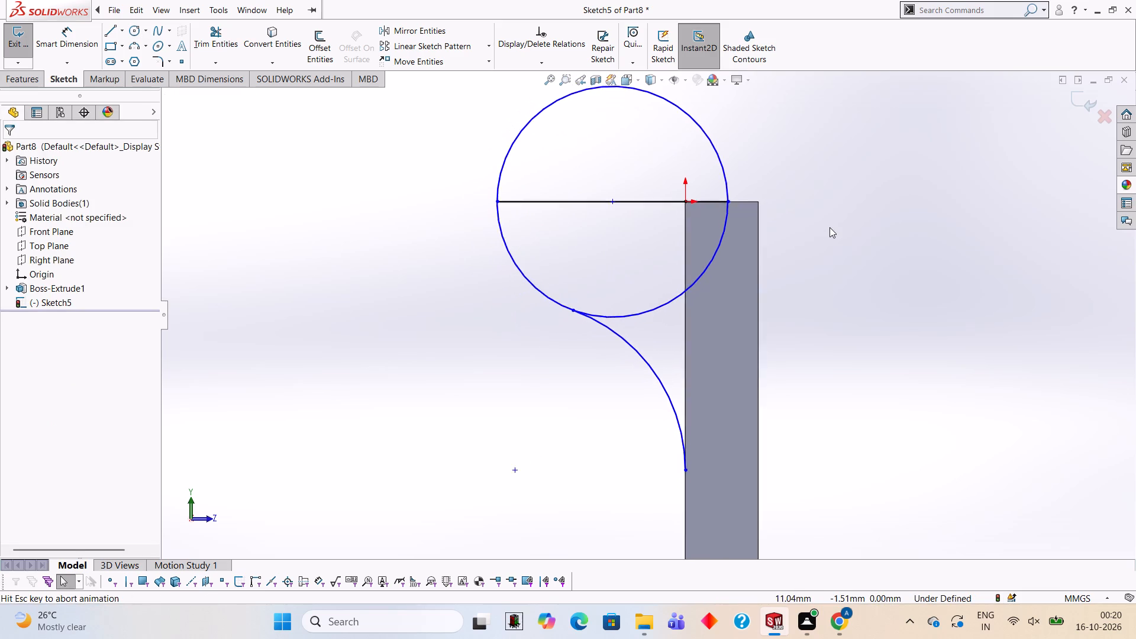
pyautogui.hotkey('ctrl', 'z')
pyautogui.hotkey('ctrl', 'z')
pyautogui.hotkey('ctrl', 'z')
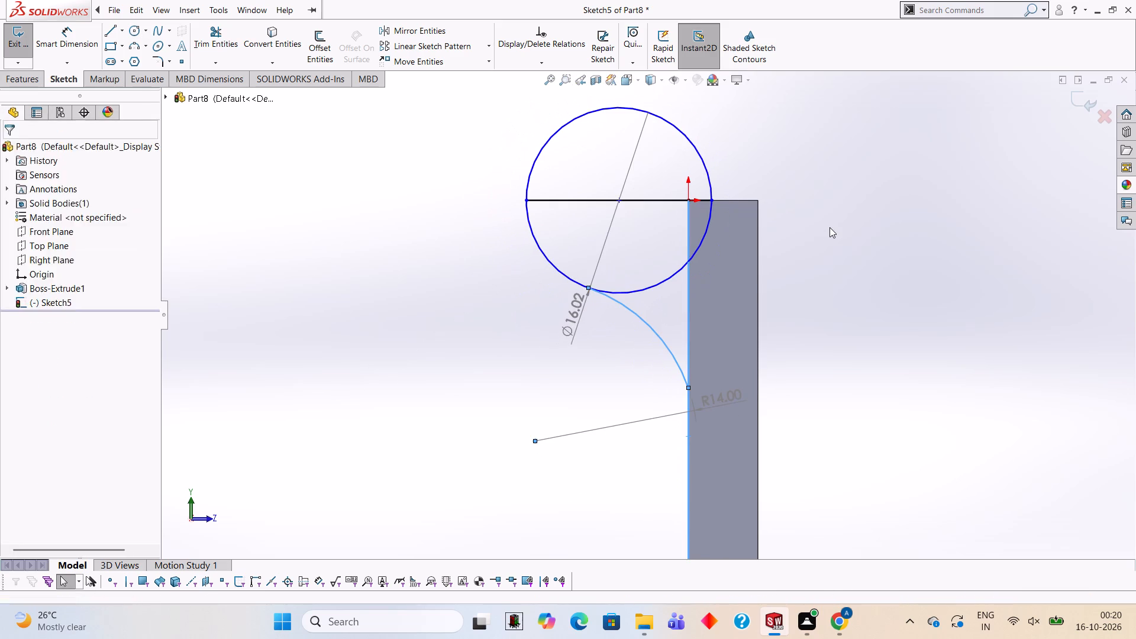
pyautogui.hotkey('ctrl', 'z')
pyautogui.hotkey('ctrl', 'z')
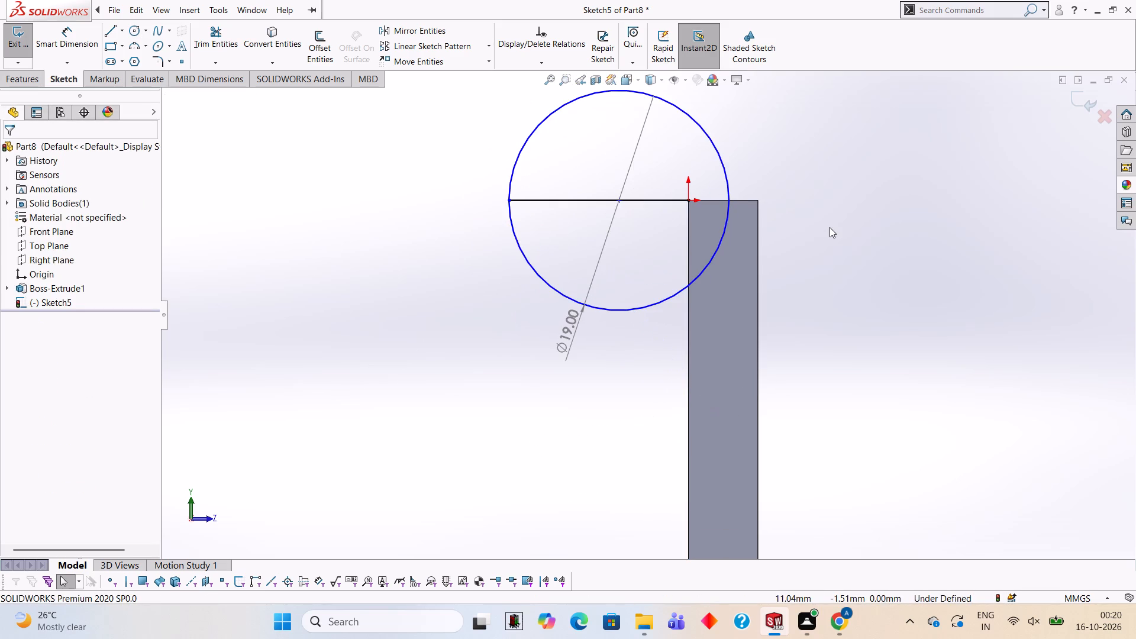
pyautogui.hotkey('ctrl', 'z')
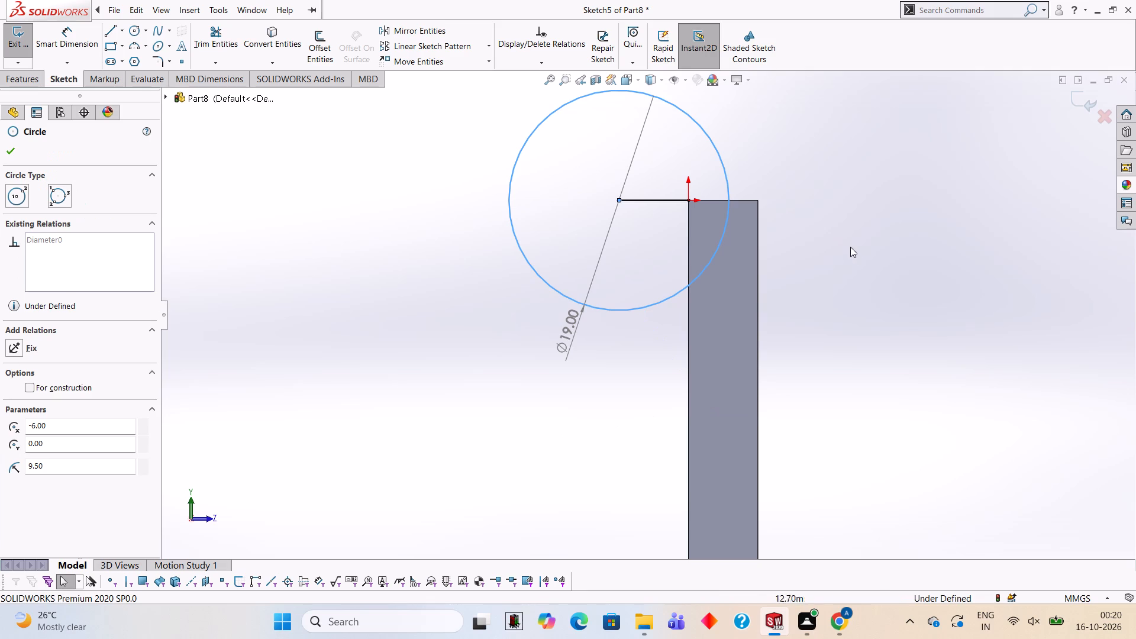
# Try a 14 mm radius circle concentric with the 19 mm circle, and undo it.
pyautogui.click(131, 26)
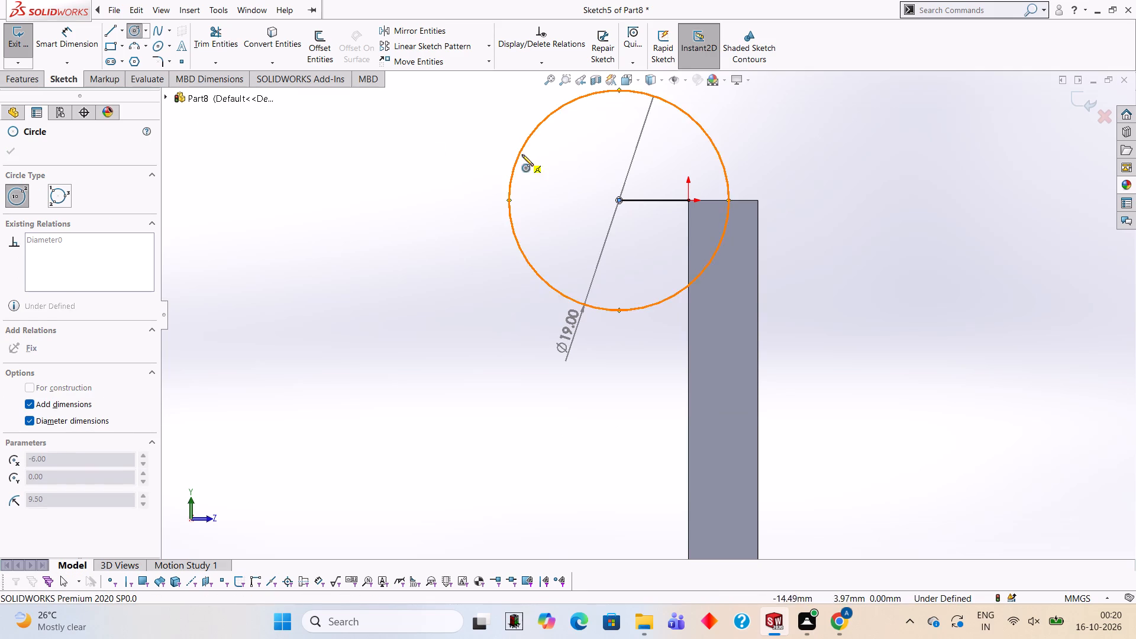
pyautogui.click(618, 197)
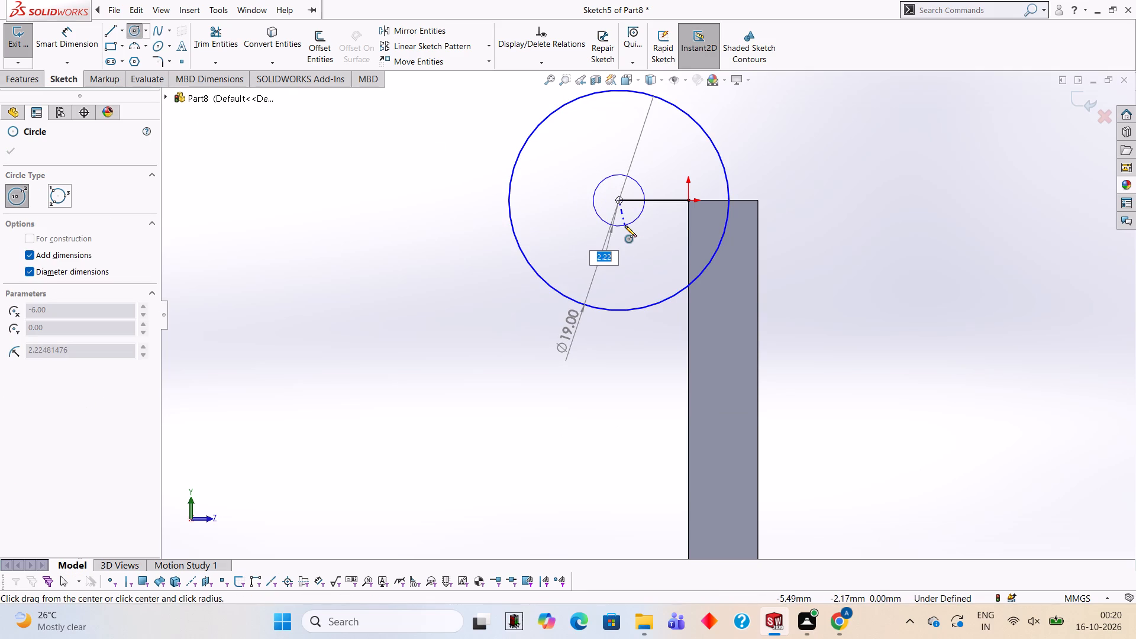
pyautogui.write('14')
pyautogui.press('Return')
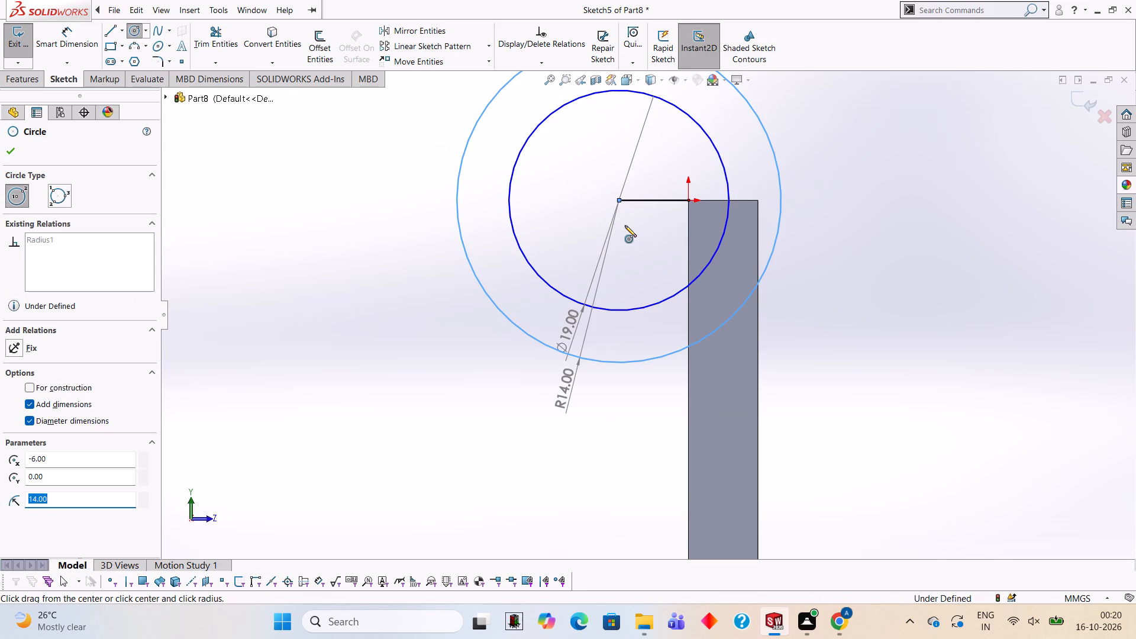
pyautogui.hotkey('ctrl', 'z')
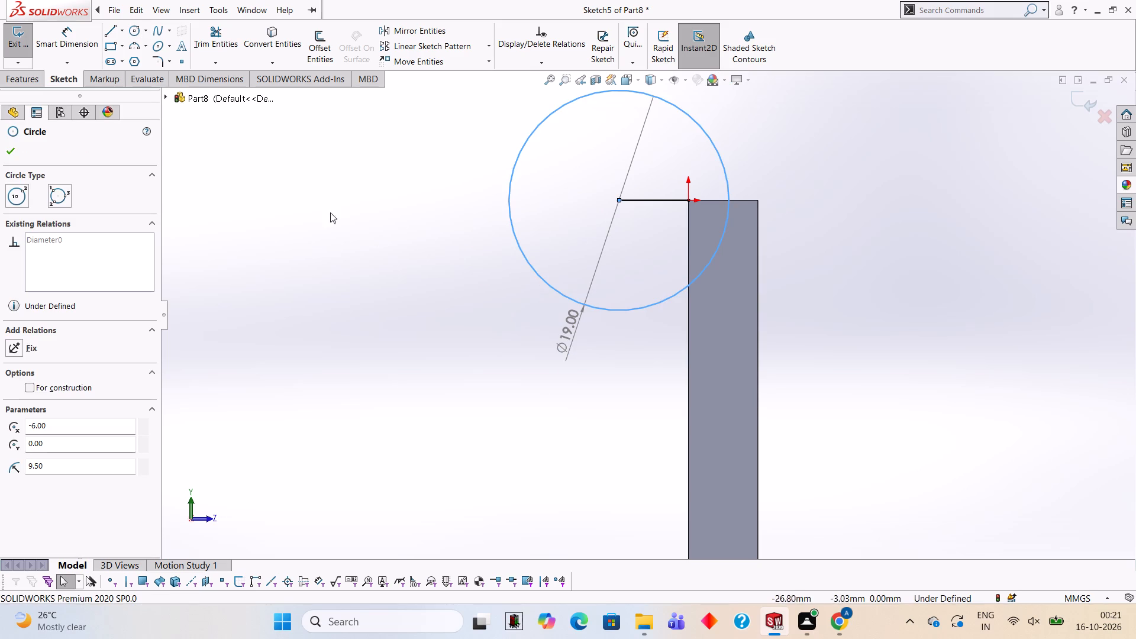
# Draw a 14 mm radius circle concentric with the 19 mm diameter circle.
pyautogui.click(140, 28)
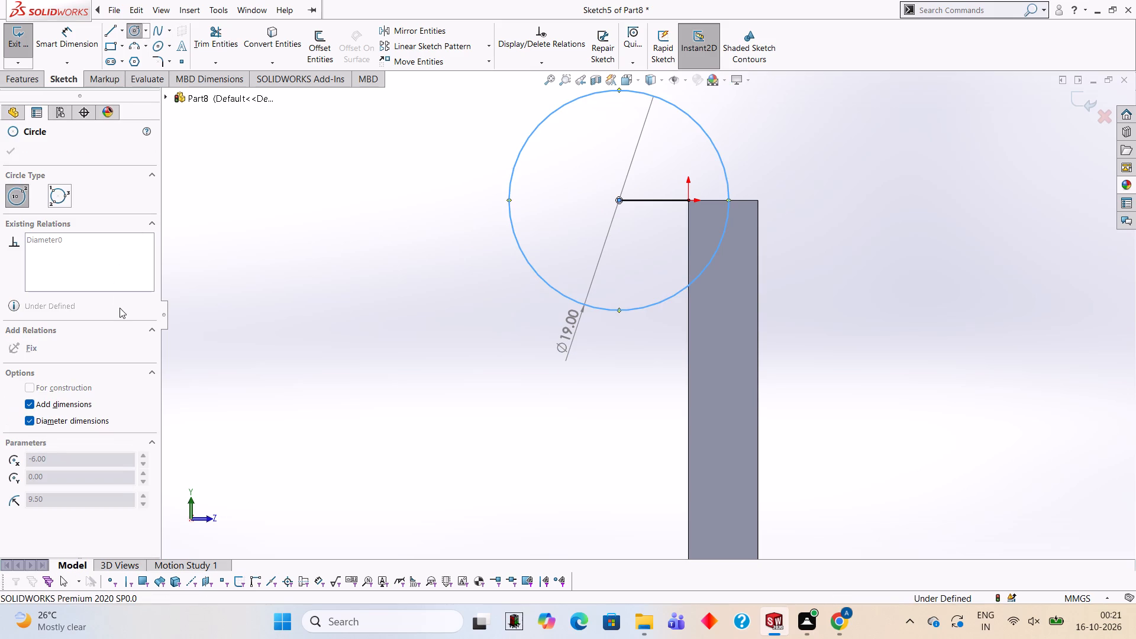
pyautogui.click(617, 201)
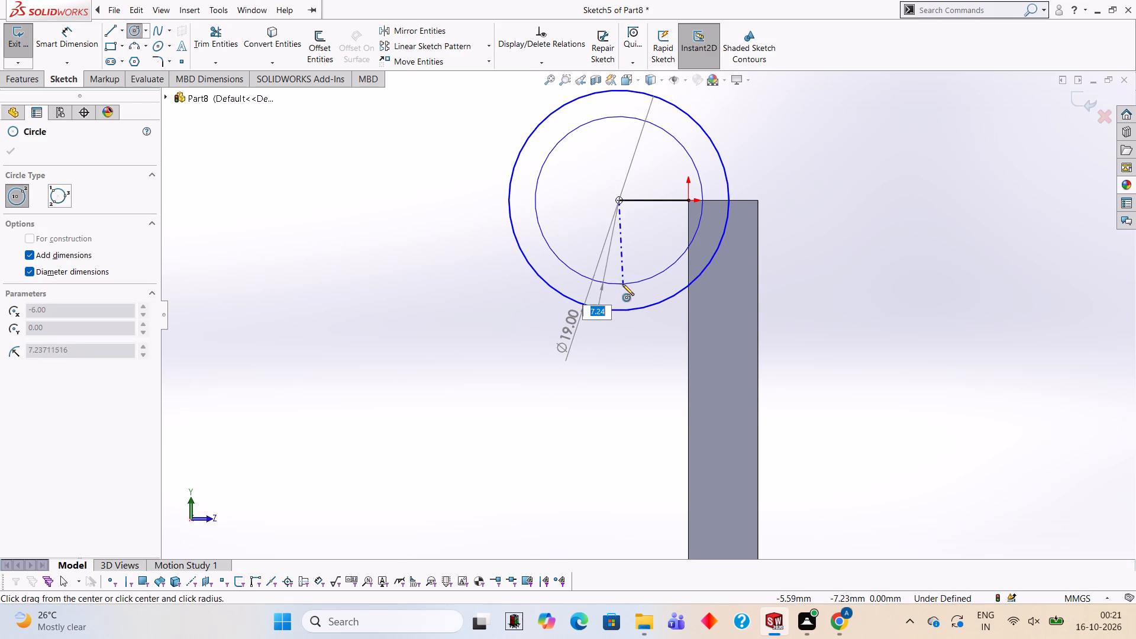
pyautogui.write('14')
pyautogui.press('Return')
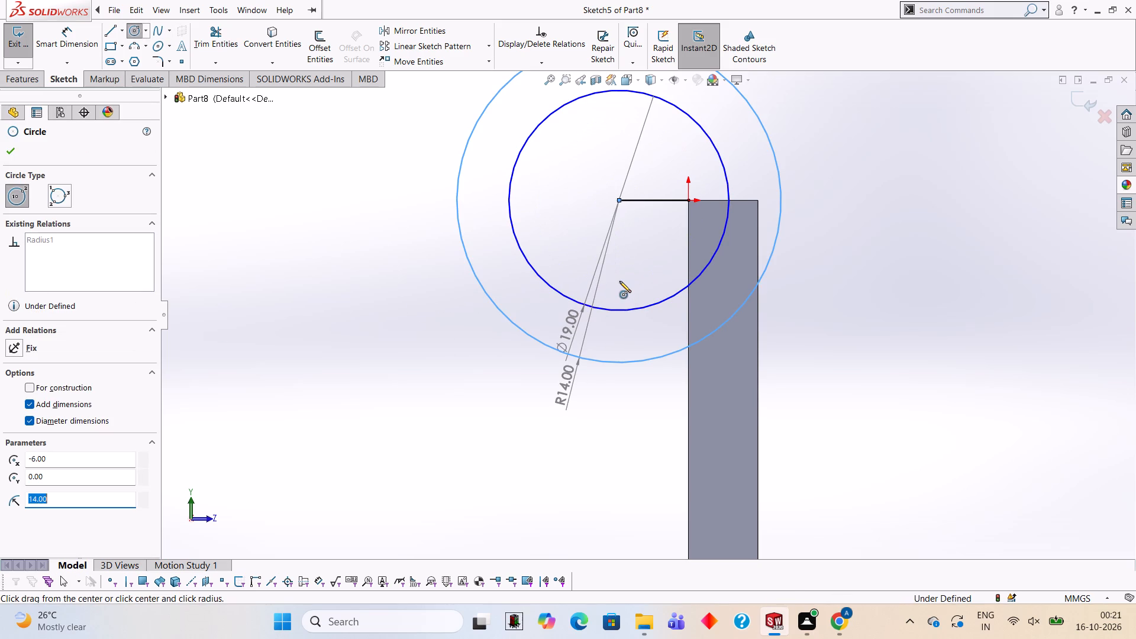
pyautogui.press('Escape')
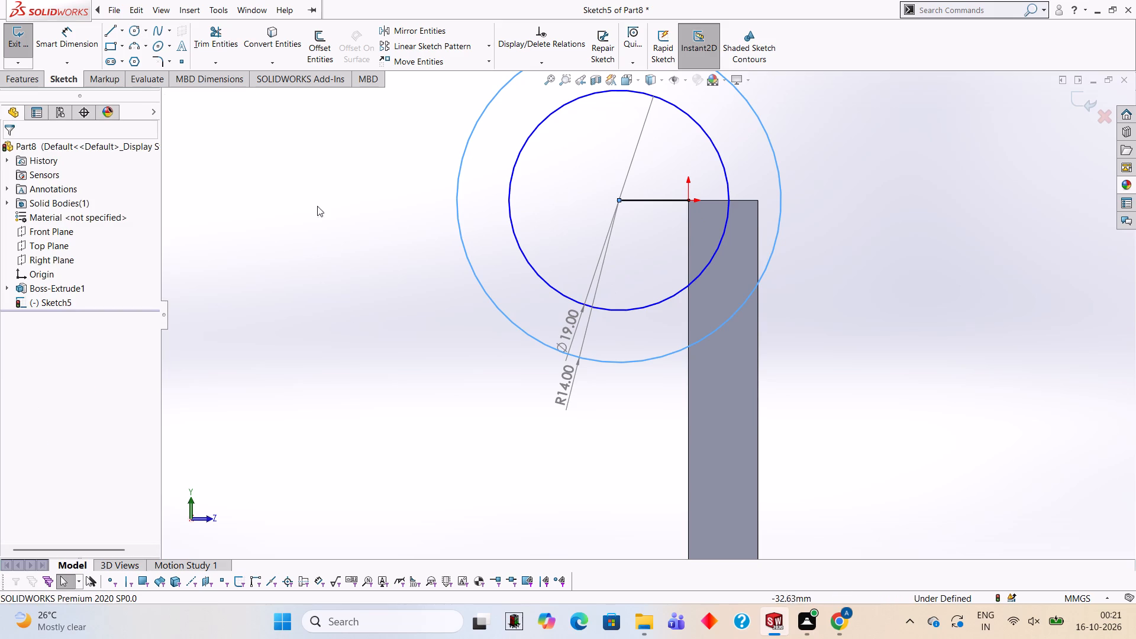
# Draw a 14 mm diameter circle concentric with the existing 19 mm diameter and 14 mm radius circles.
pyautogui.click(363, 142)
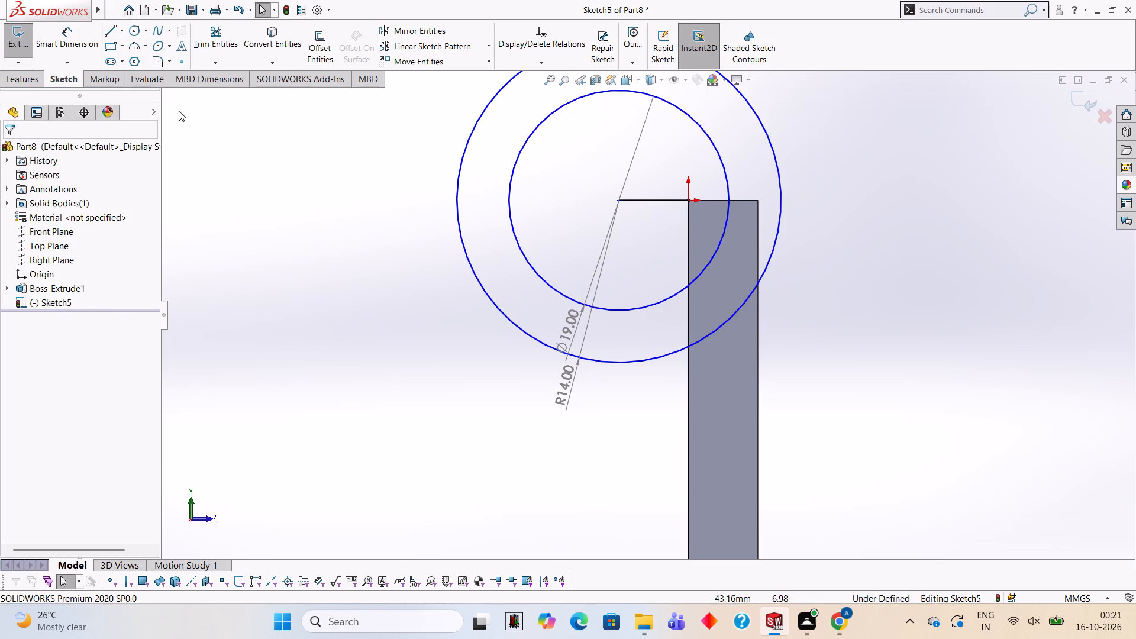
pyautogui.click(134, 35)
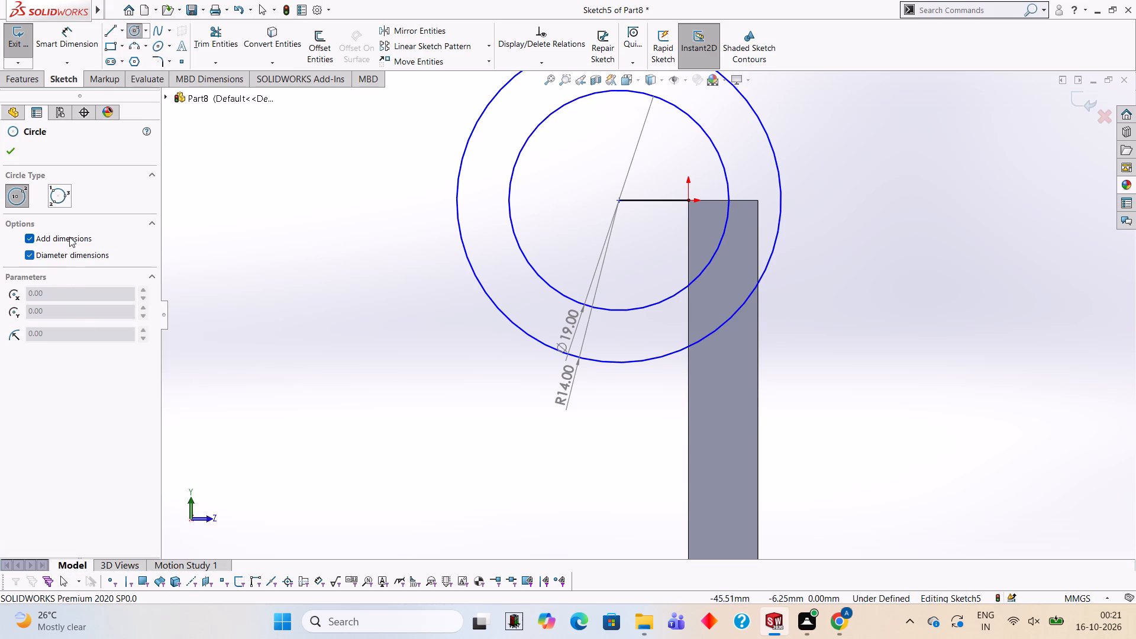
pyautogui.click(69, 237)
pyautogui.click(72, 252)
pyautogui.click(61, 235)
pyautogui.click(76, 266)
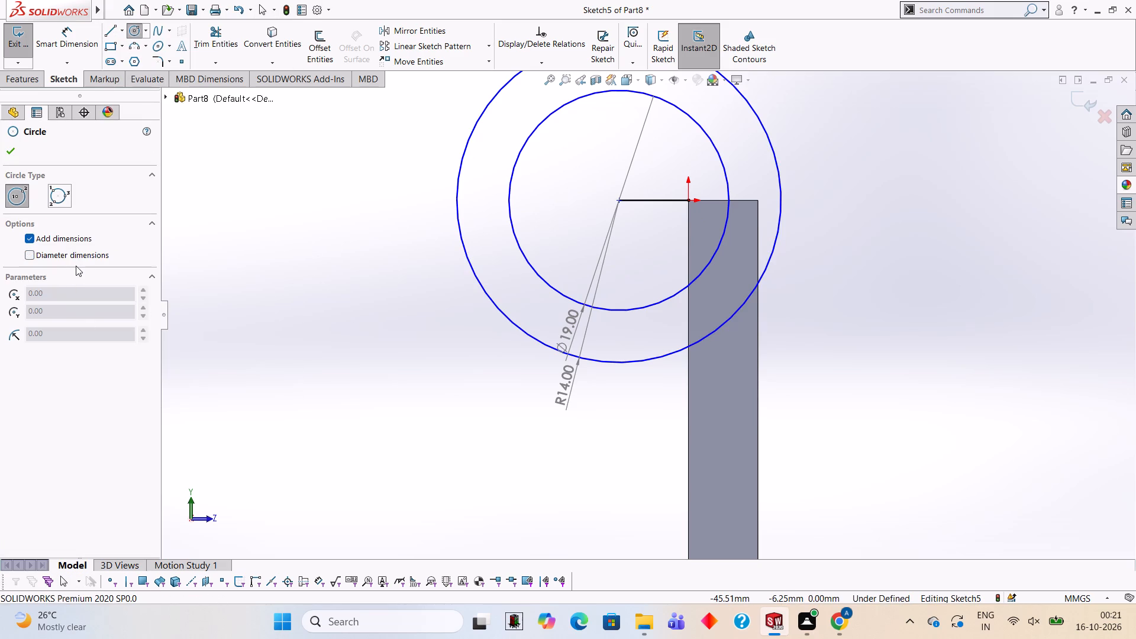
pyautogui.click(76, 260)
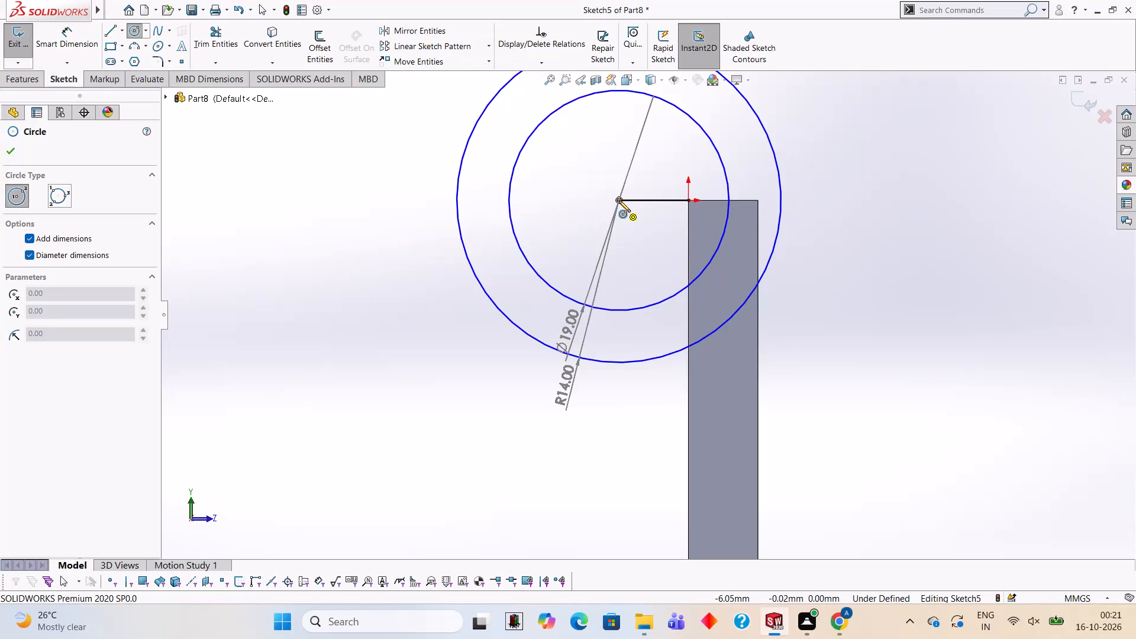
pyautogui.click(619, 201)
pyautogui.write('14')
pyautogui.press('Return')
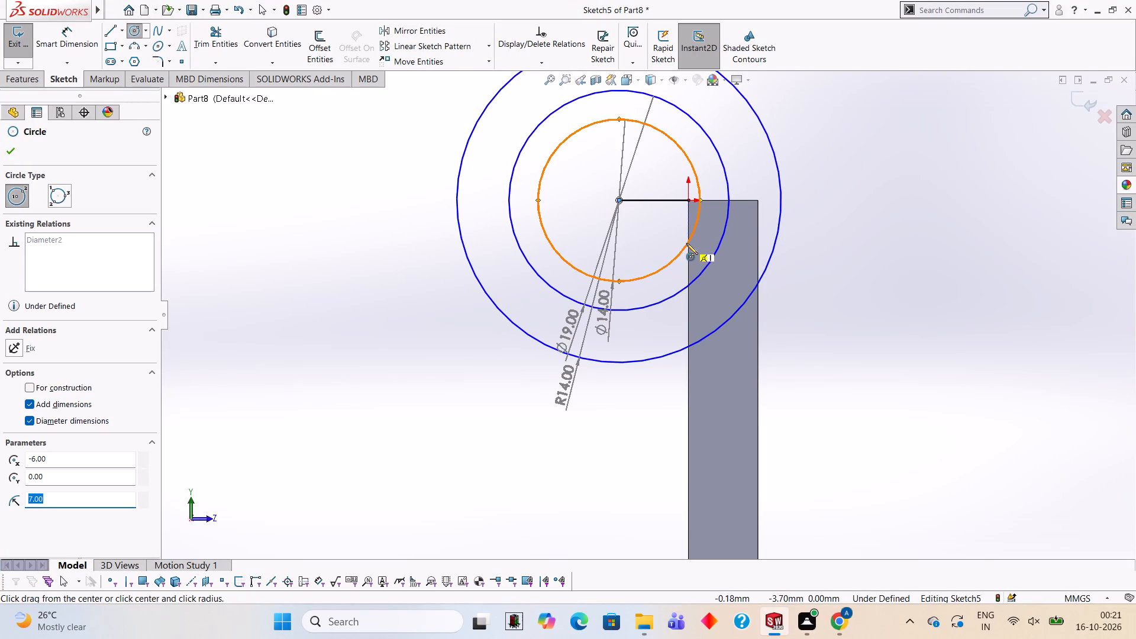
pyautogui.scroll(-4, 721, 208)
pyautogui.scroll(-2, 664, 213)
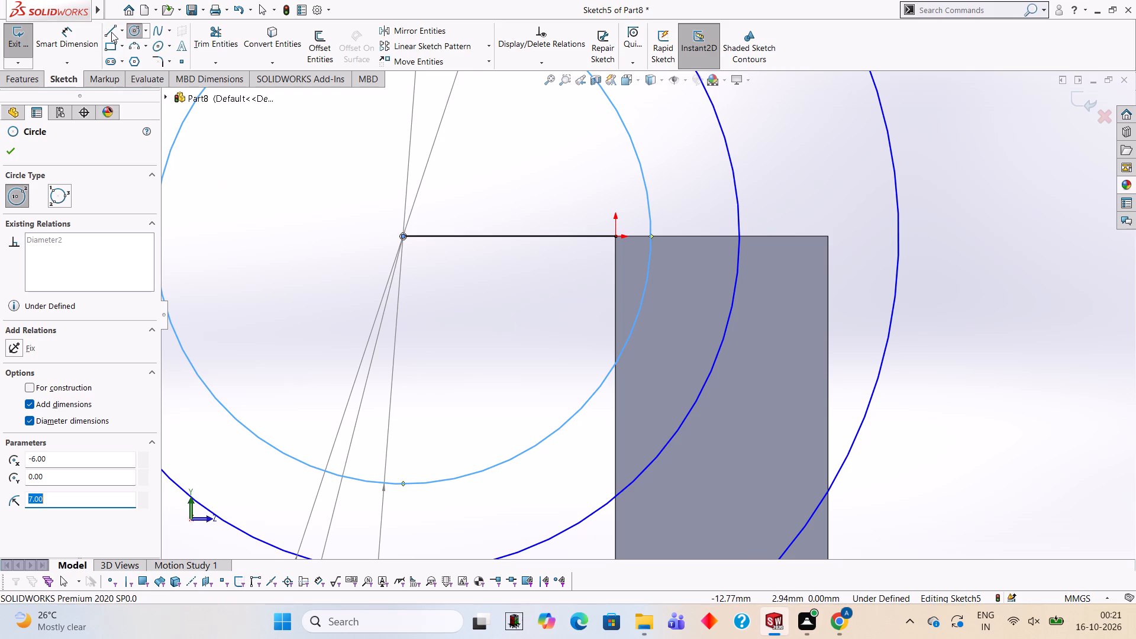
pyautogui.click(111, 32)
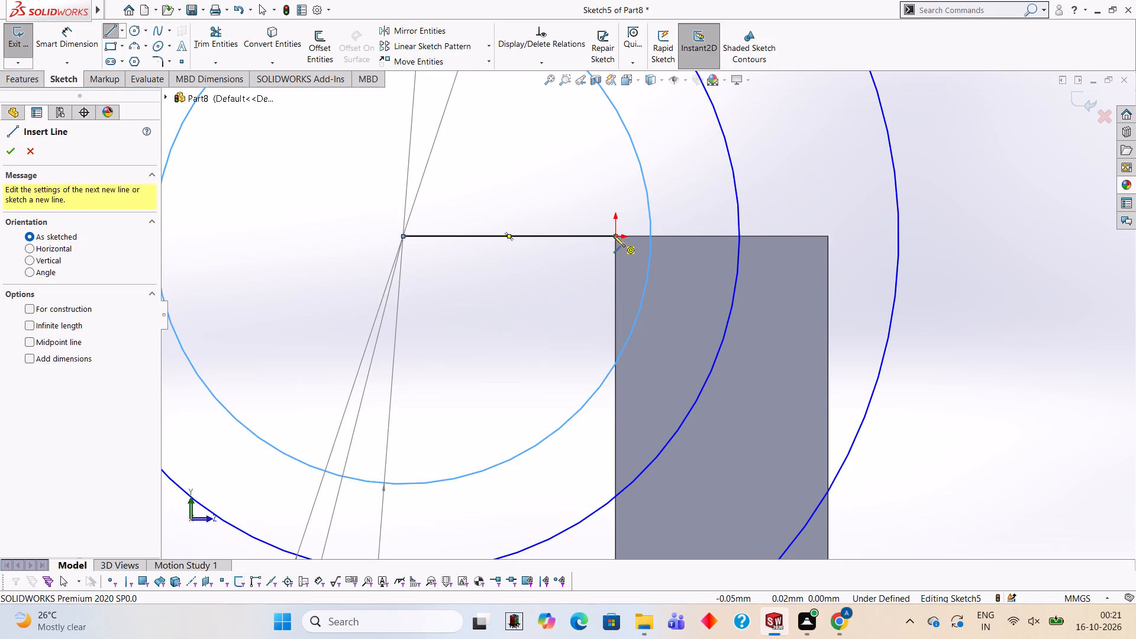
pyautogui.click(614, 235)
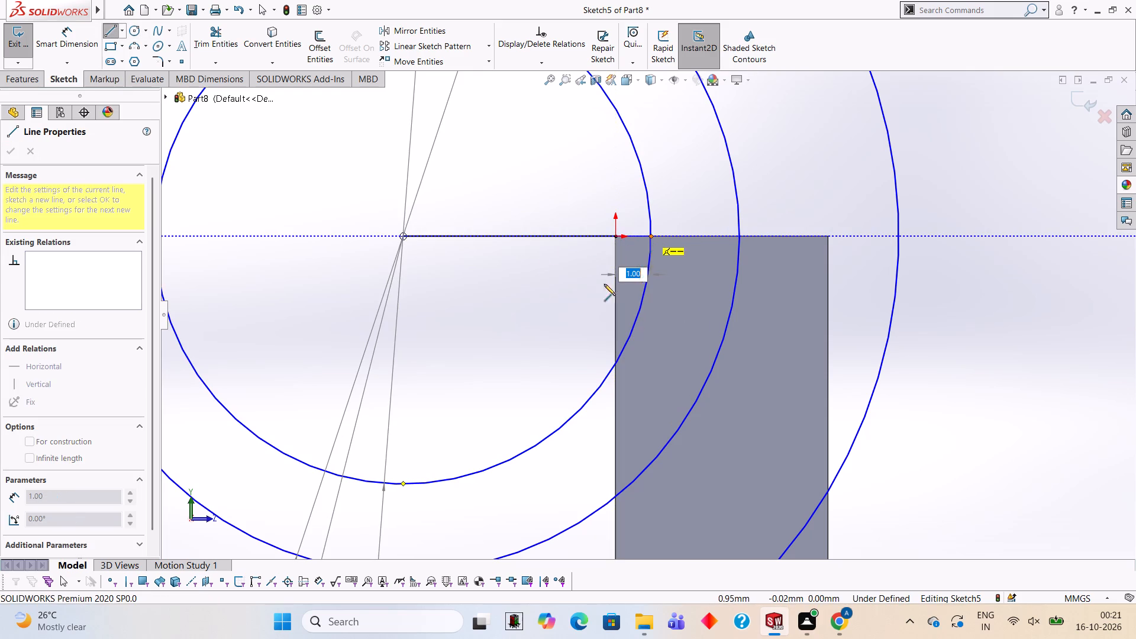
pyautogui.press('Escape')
# Undo all the circles and the 6 mm line in the sketch, and exit the emptied sketch.
pyautogui.hotkey('ctrl', 'z')
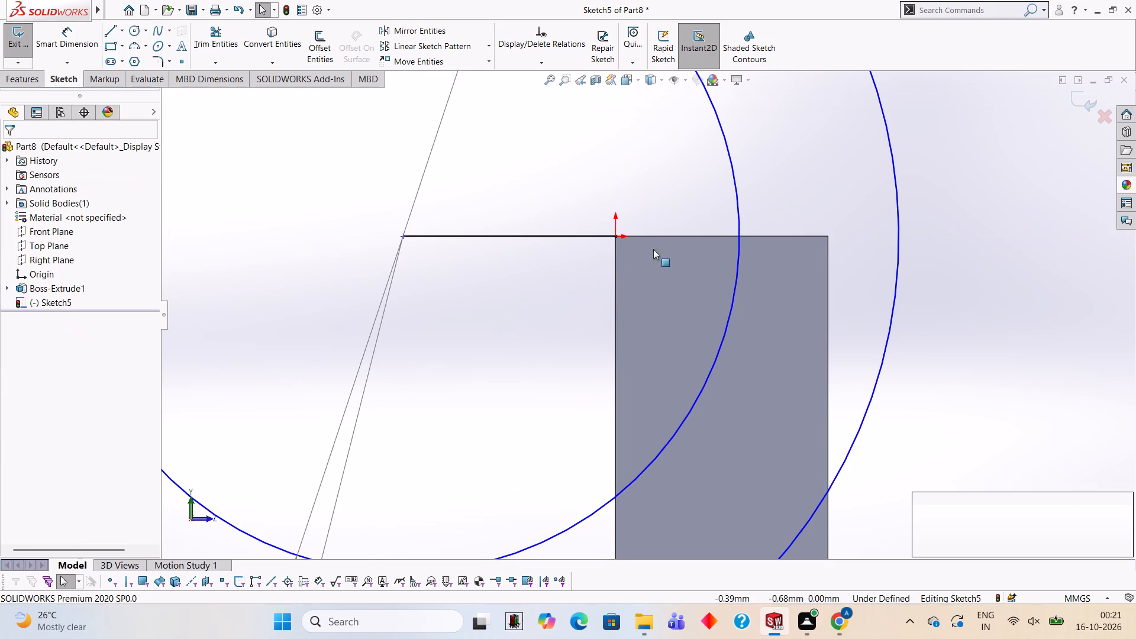
pyautogui.hotkey('ctrl', 'z')
pyautogui.hotkey('ctrl', 'z')
pyautogui.hotkey('ctrl', 'z')
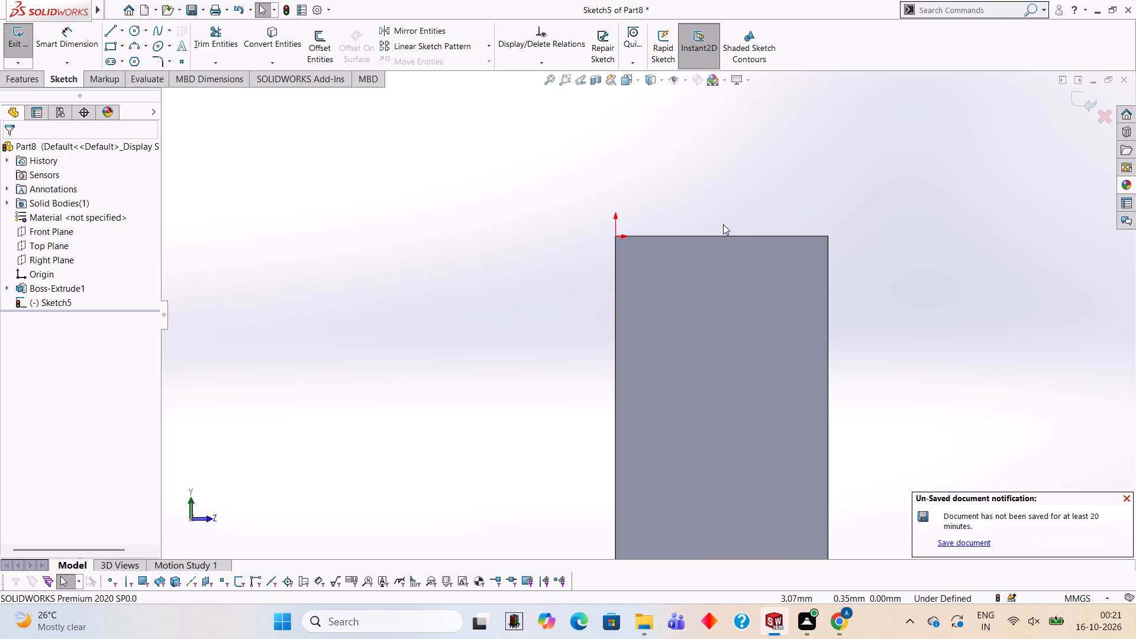
pyautogui.click(1087, 98)
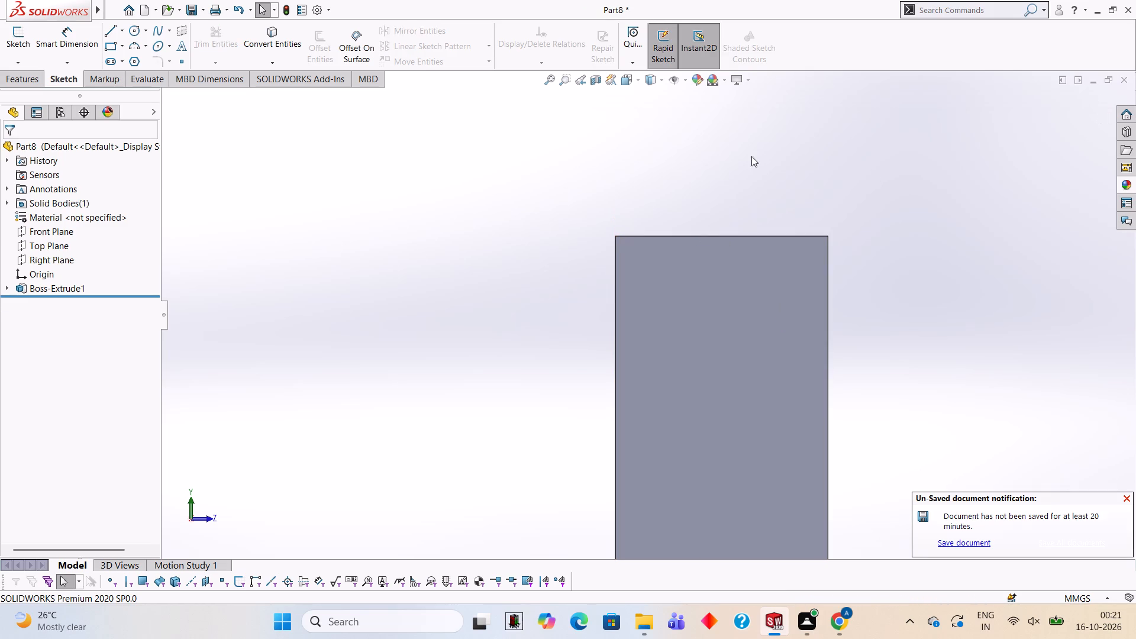
# Start a new sketch on the narrow side face of the extruded plate.
pyautogui.click(115, 28)
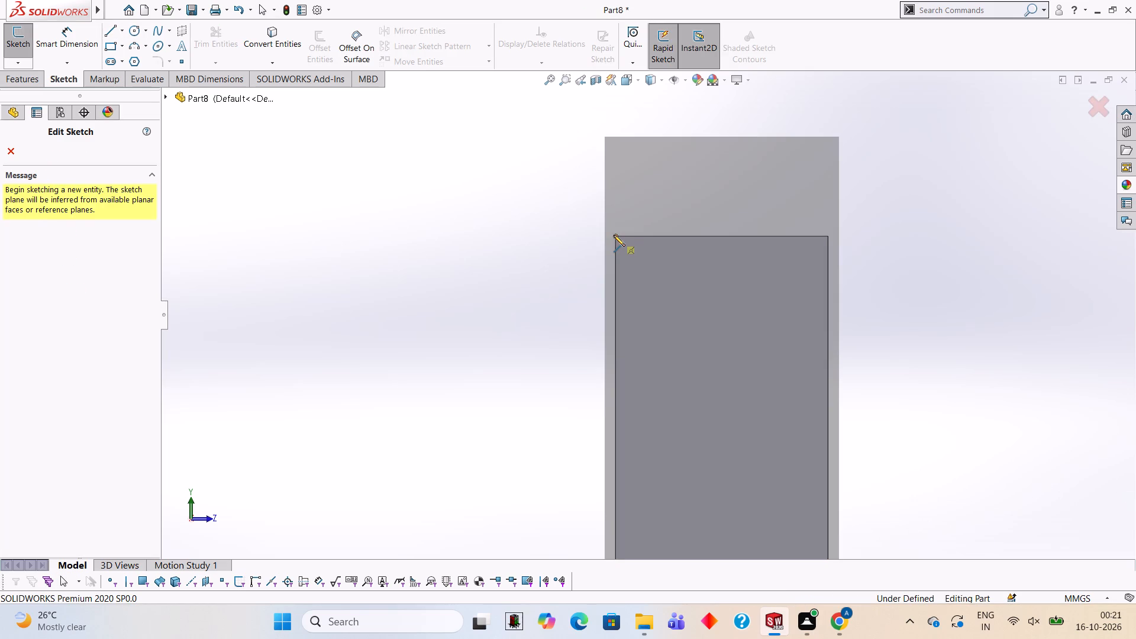
pyautogui.press('Escape')
pyautogui.click(625, 319)
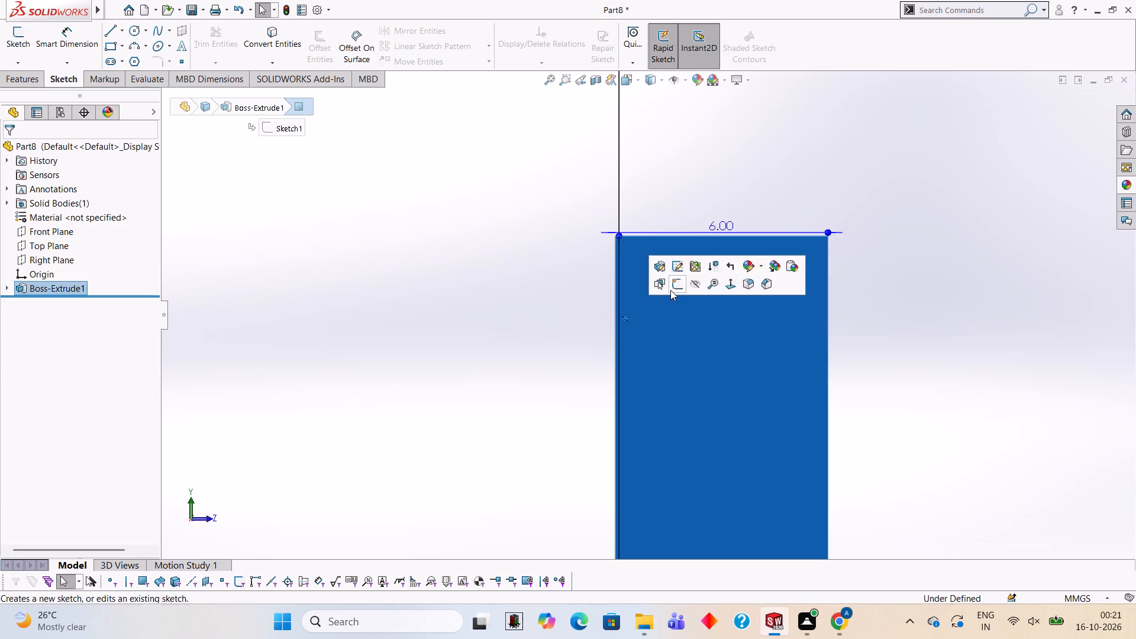
pyautogui.click(677, 283)
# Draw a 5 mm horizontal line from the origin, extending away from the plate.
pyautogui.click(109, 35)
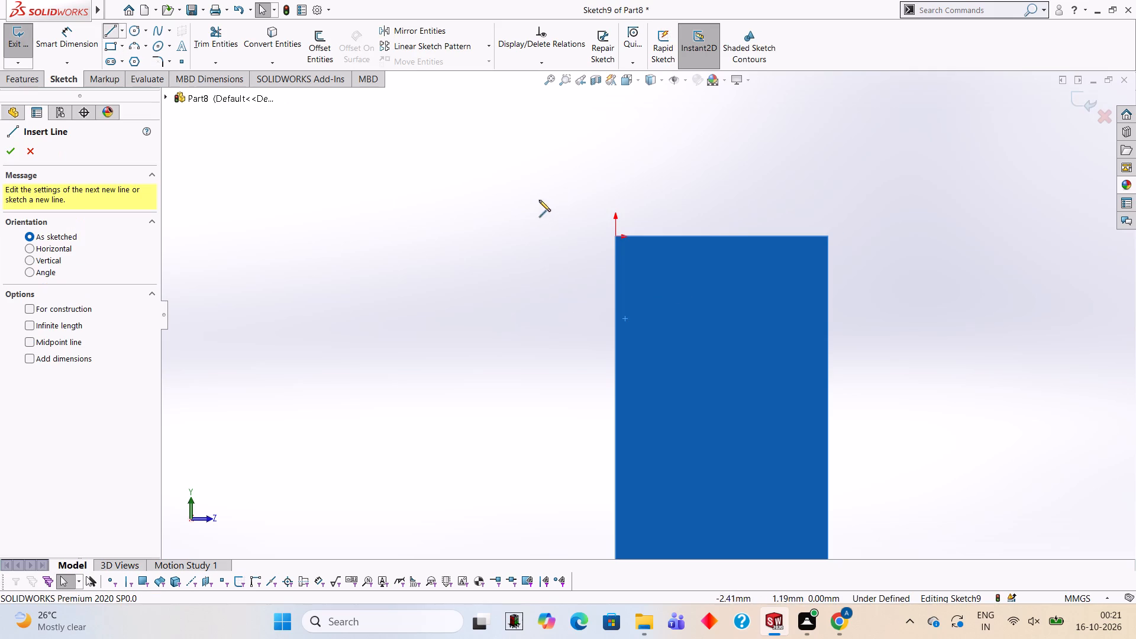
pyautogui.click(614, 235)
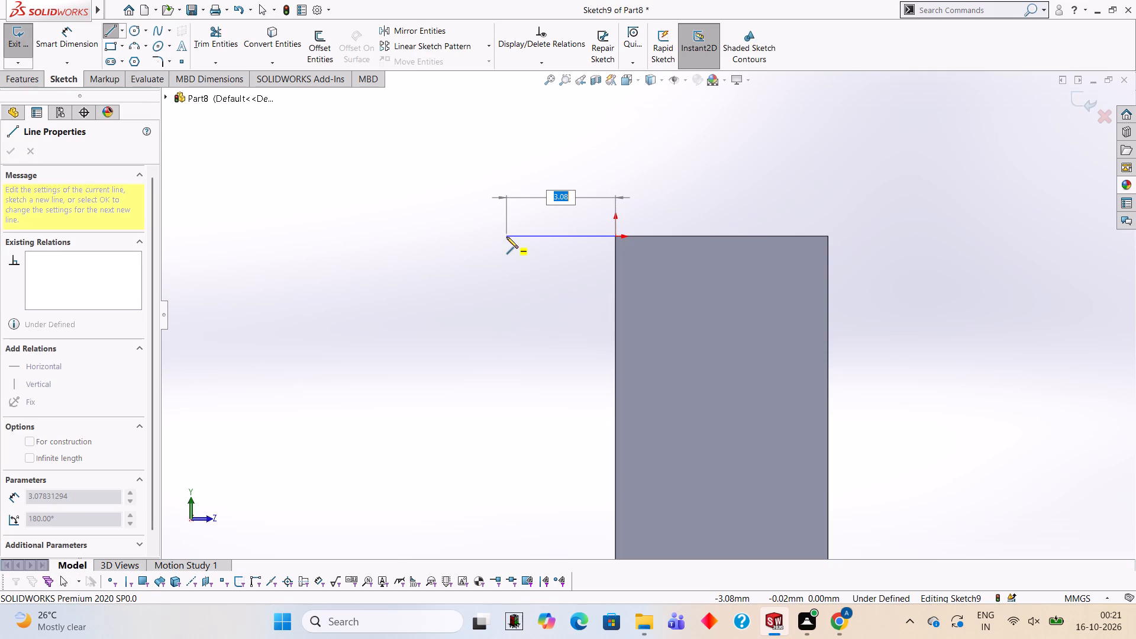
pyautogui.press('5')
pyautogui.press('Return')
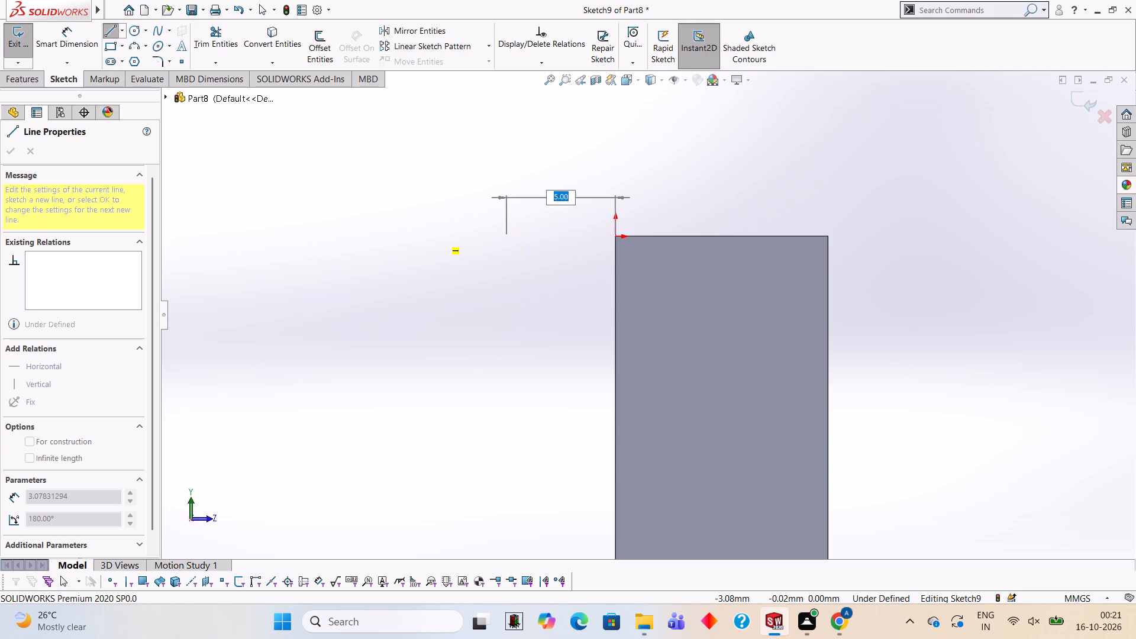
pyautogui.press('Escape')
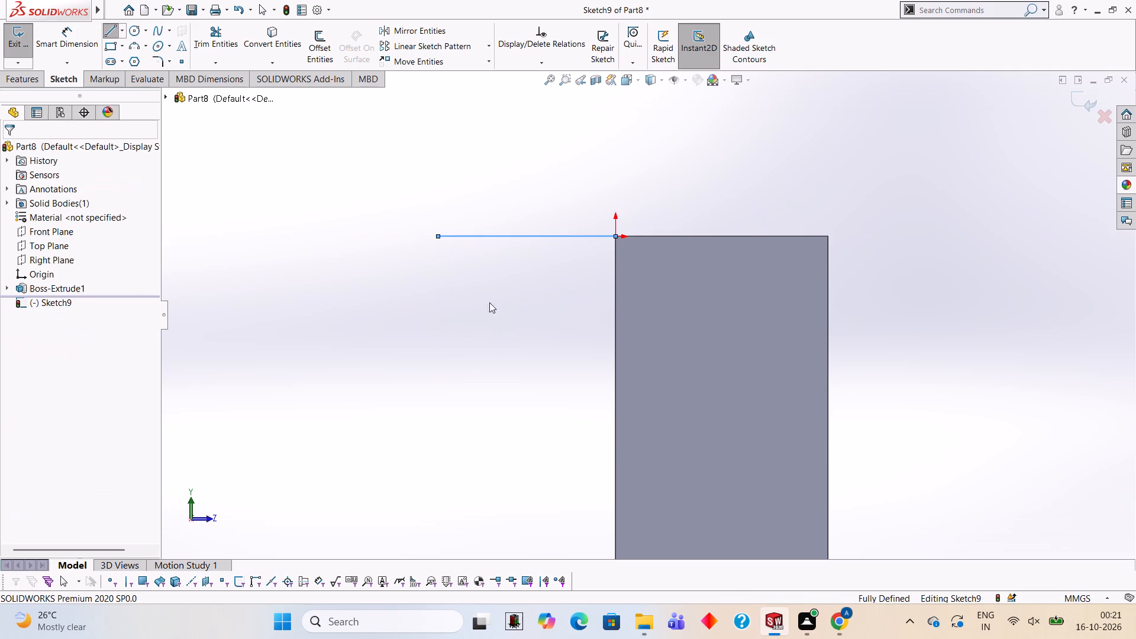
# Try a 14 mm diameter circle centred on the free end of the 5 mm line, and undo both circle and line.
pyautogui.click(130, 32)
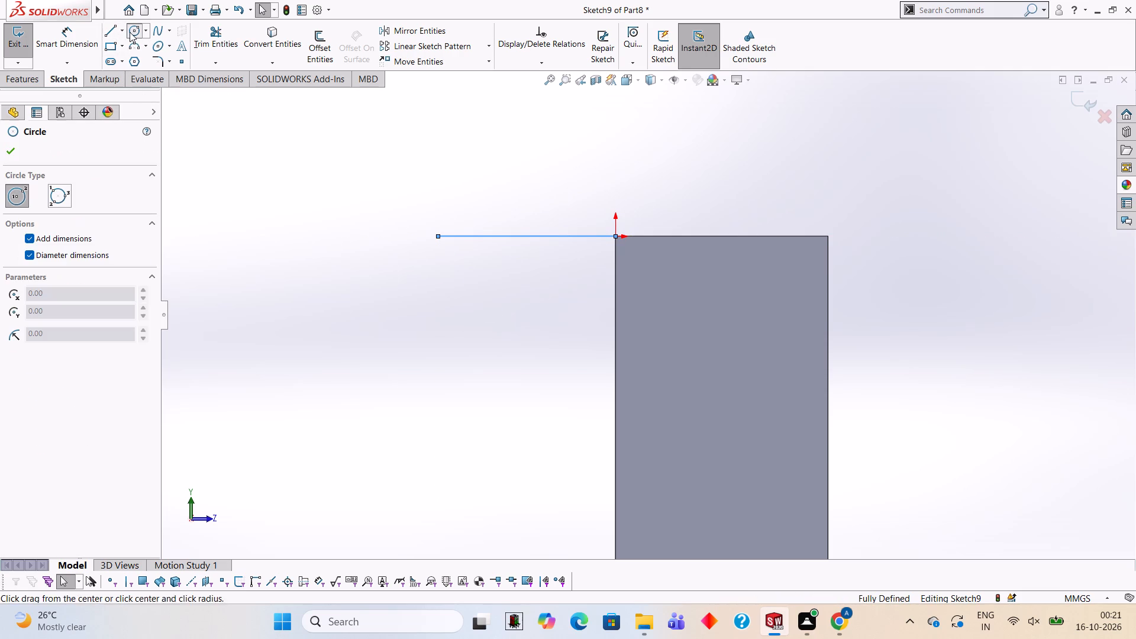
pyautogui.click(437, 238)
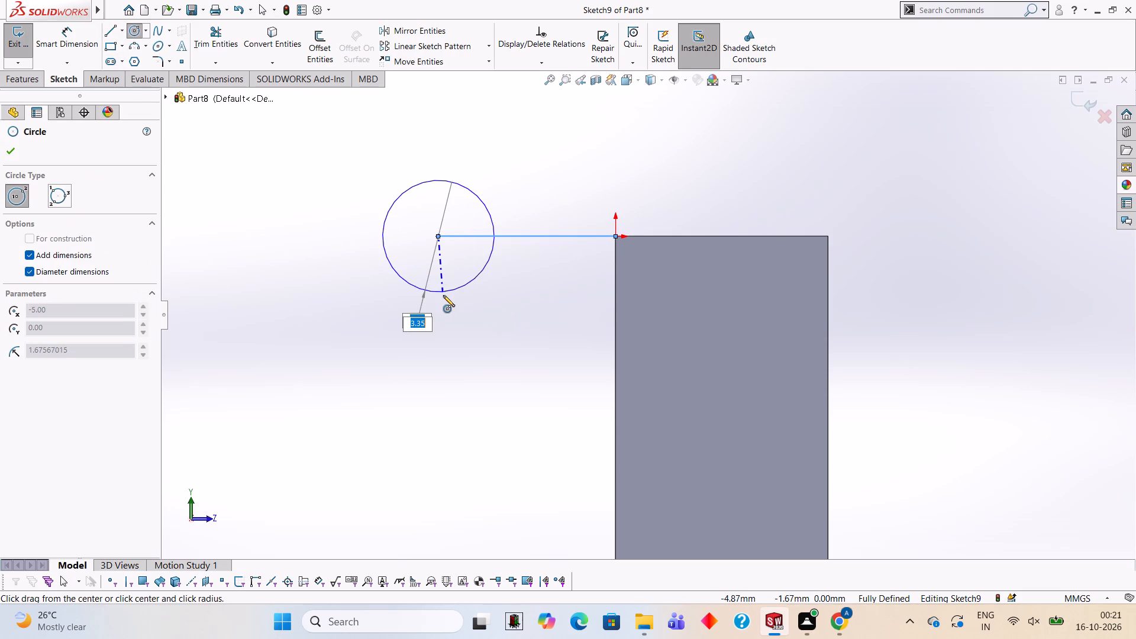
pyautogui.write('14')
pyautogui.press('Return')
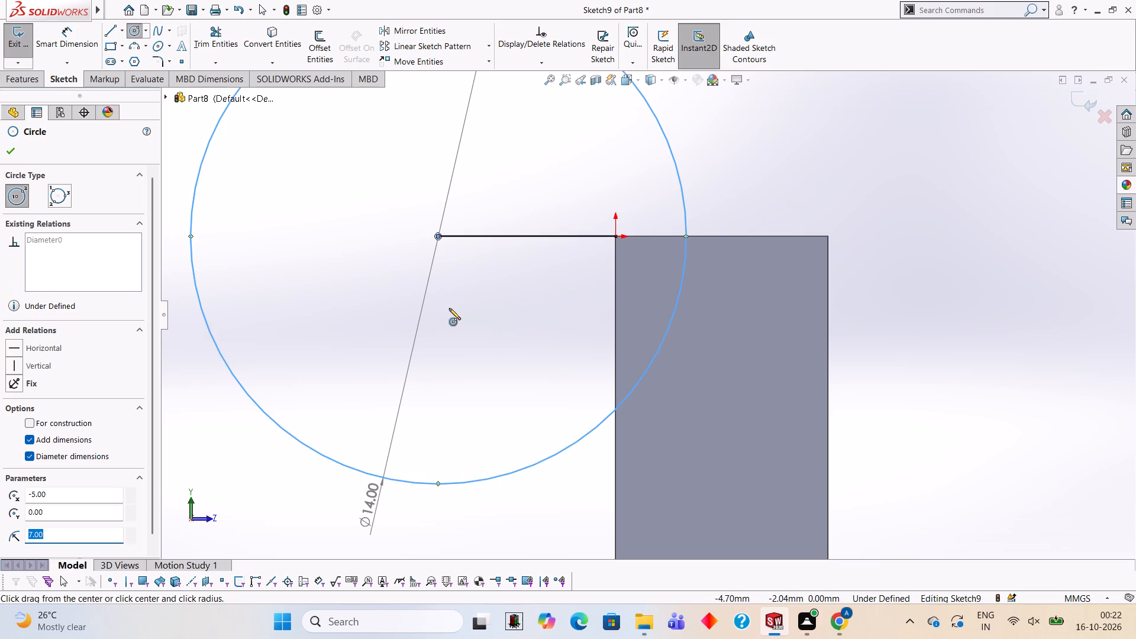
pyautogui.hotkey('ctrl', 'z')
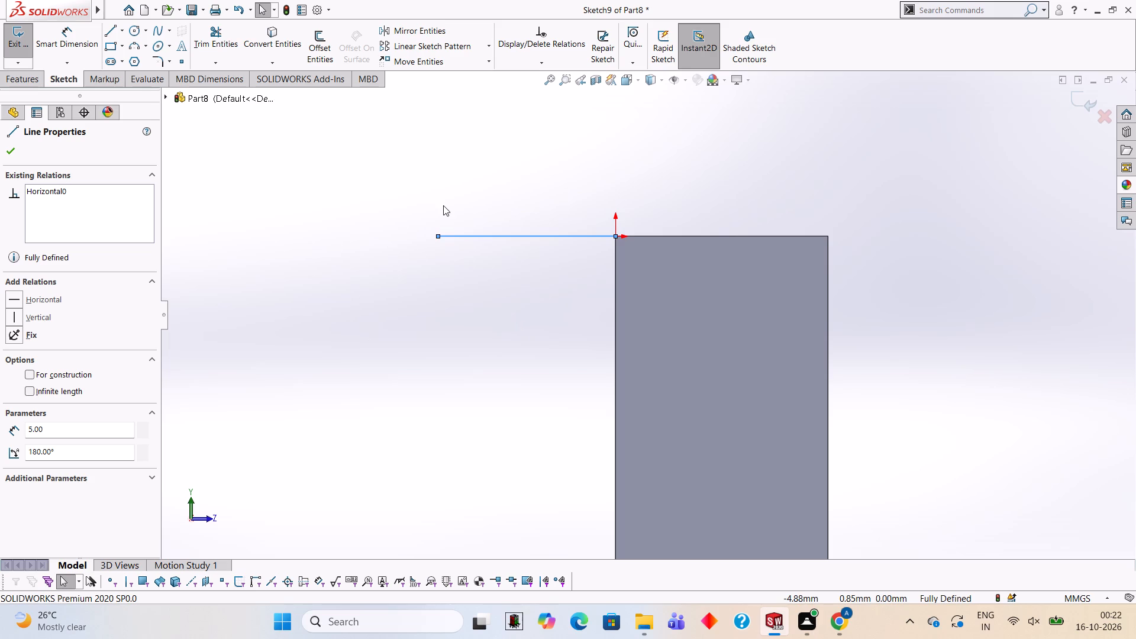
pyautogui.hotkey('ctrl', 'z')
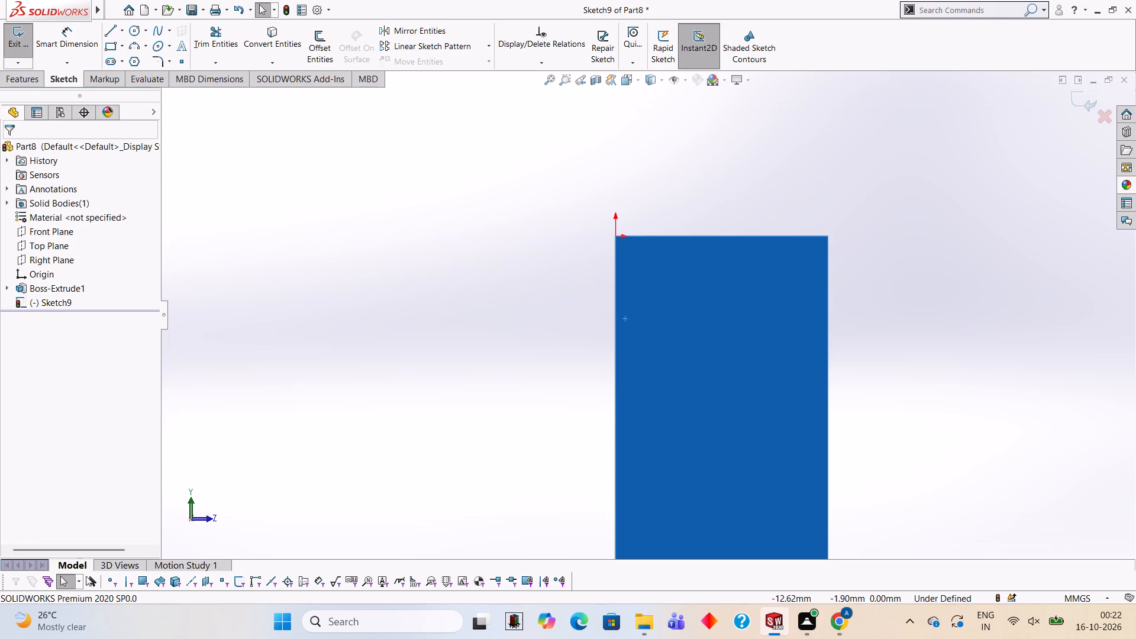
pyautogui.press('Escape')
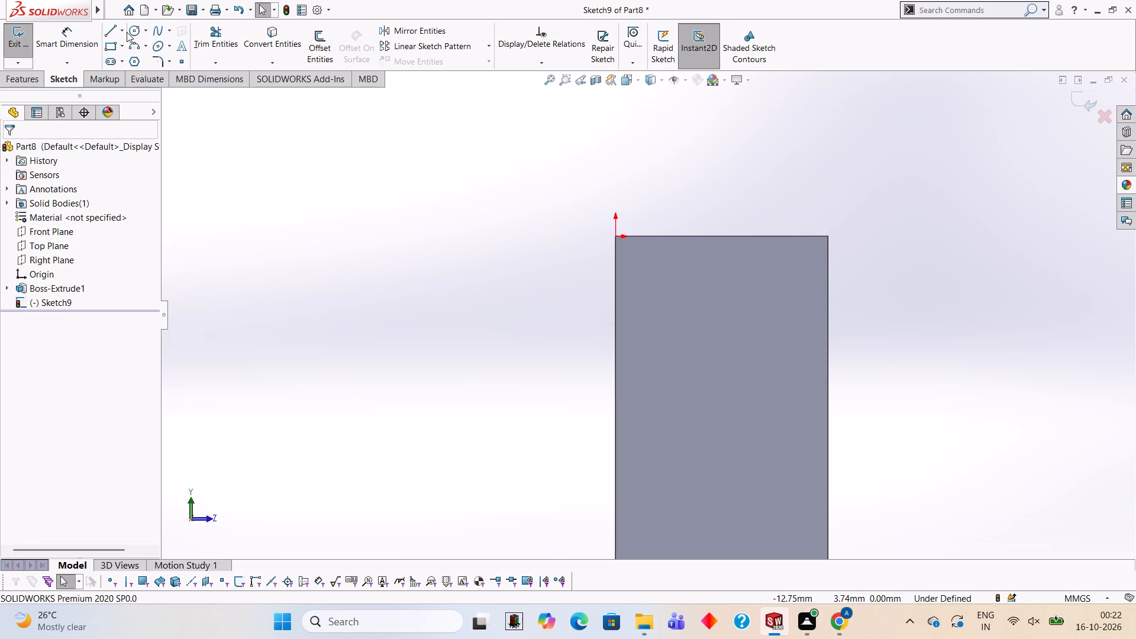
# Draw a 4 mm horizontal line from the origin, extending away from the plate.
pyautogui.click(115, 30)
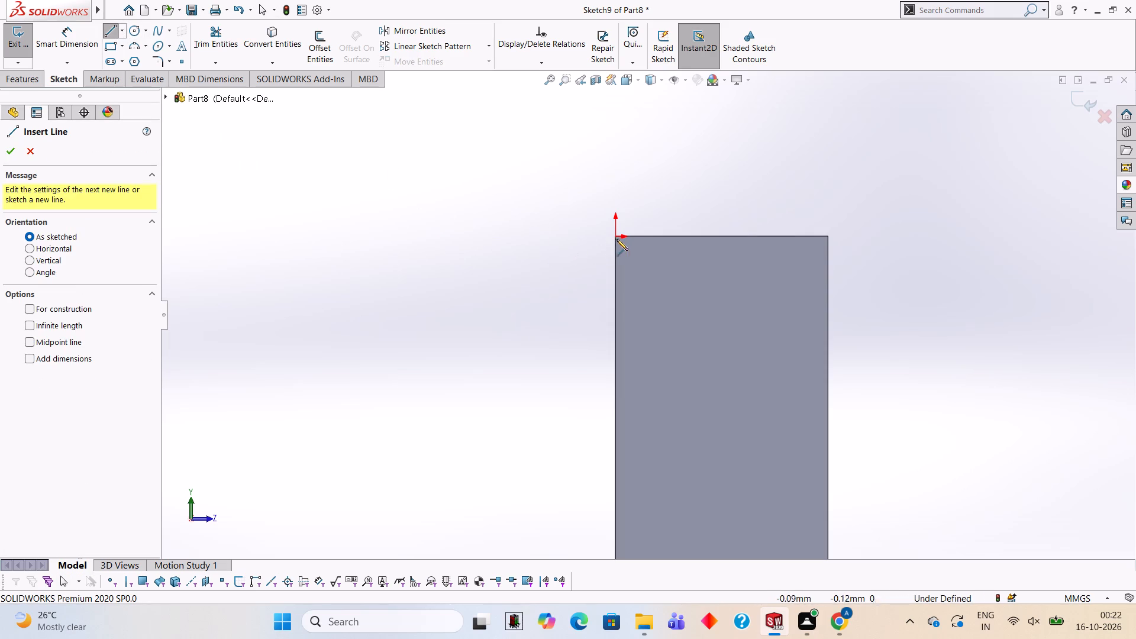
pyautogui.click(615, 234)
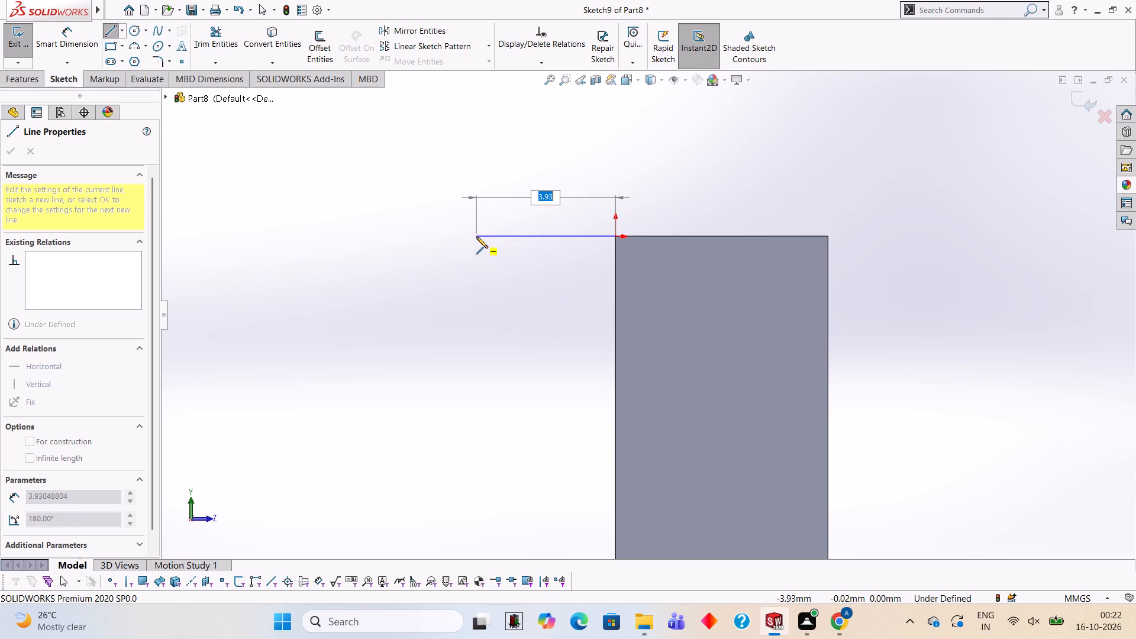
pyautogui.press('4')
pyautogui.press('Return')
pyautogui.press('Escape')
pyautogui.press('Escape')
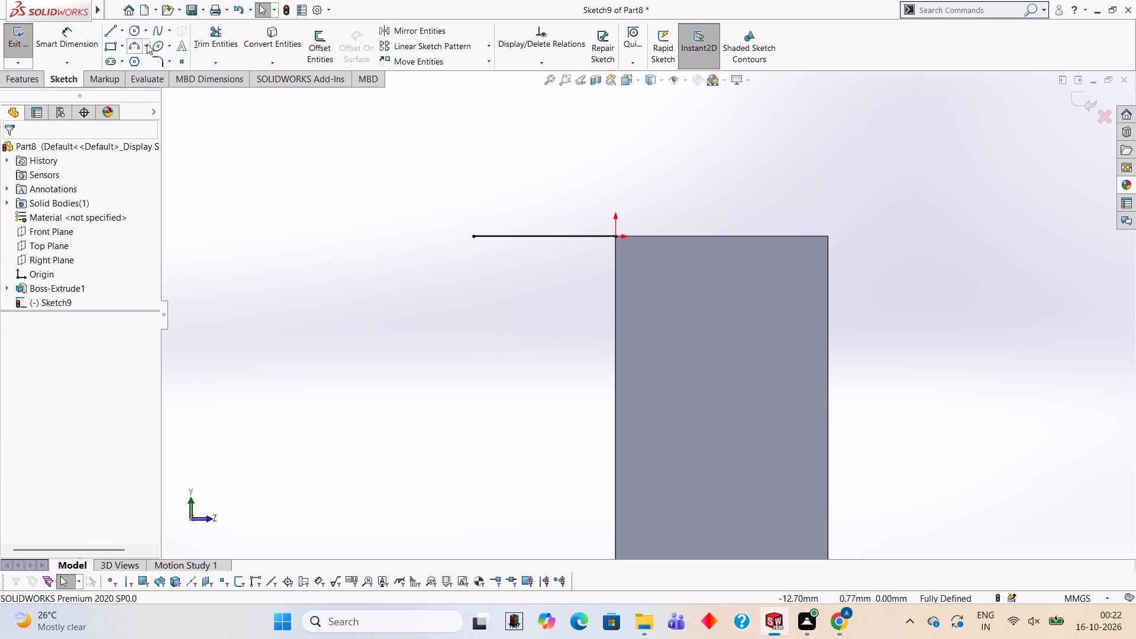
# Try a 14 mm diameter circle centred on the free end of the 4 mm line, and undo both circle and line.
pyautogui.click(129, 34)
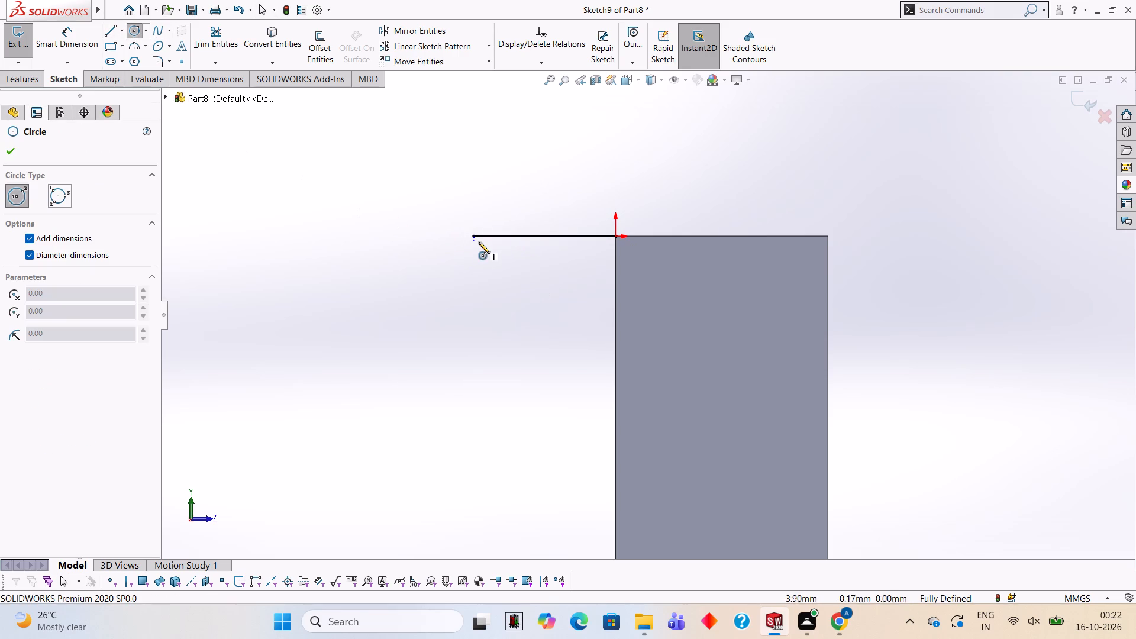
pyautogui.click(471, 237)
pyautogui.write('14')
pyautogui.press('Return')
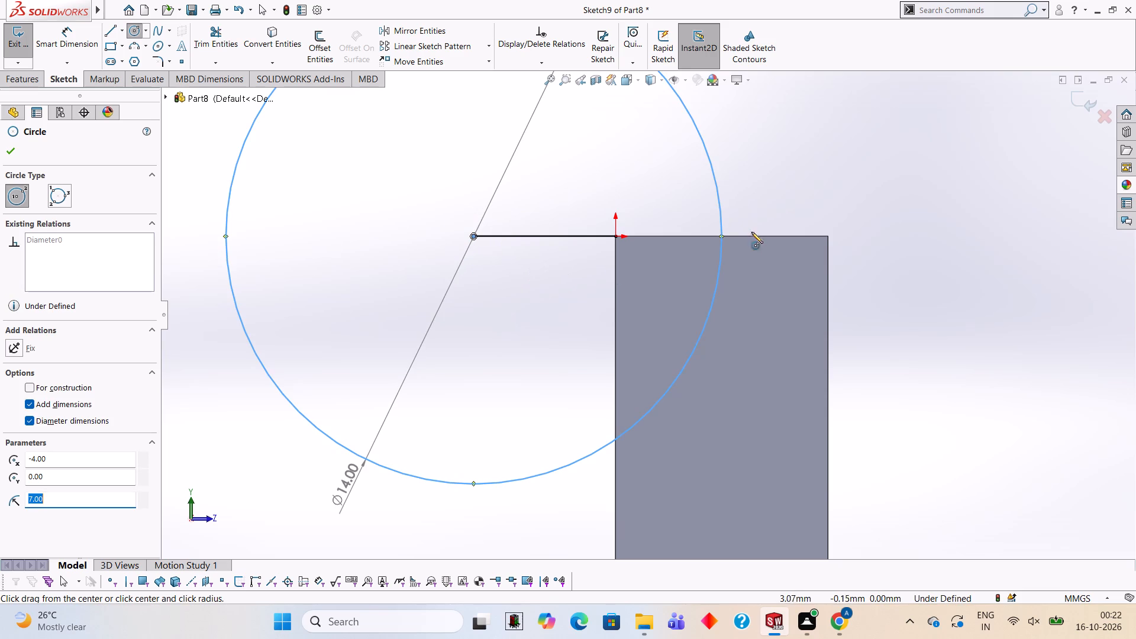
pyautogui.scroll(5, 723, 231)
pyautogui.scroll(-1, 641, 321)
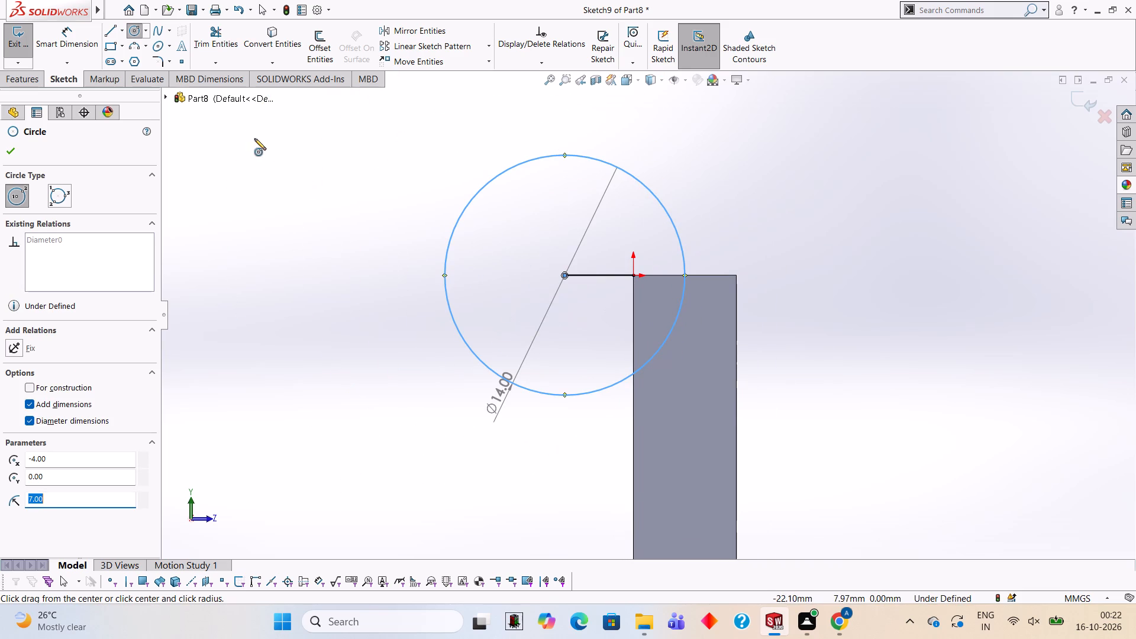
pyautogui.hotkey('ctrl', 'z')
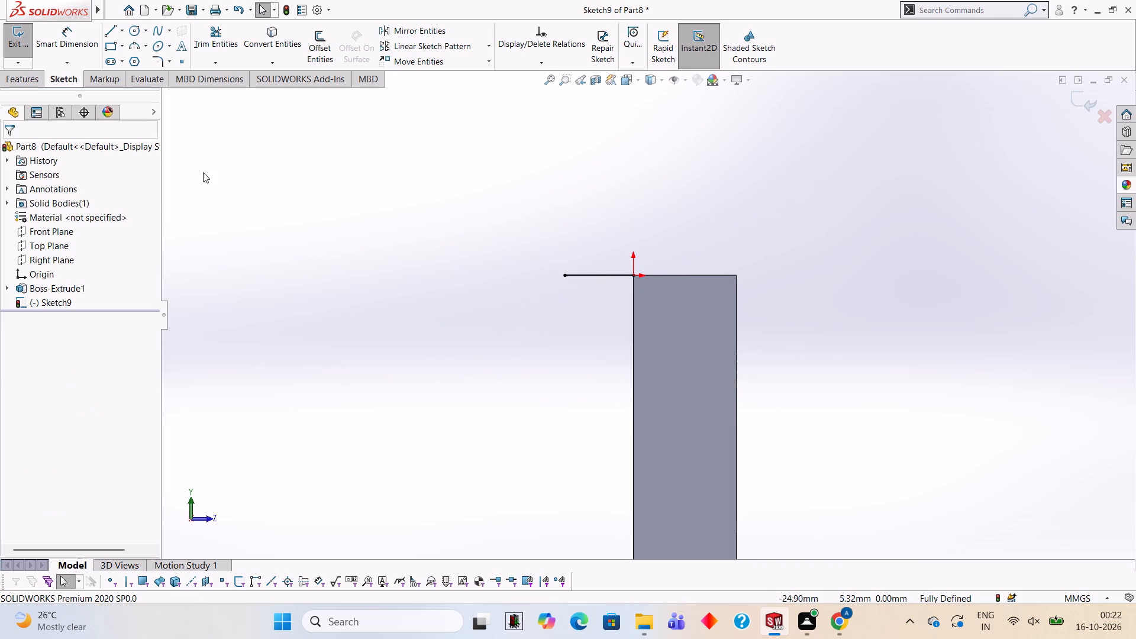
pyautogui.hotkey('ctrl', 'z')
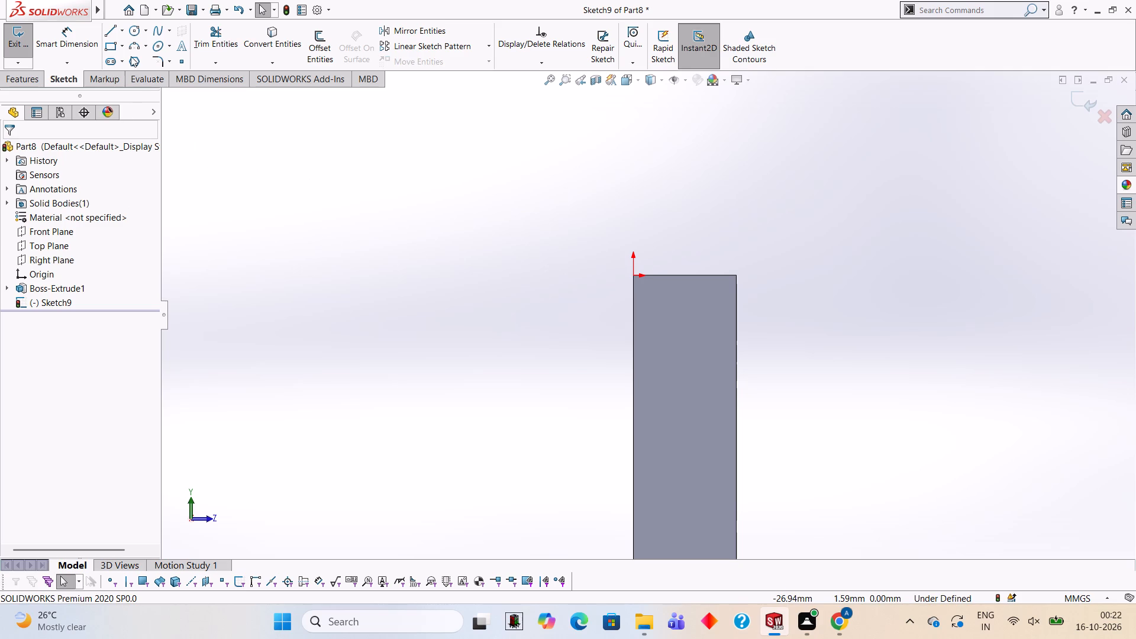
# Draw a 10 mm horizontal line from the origin, extending away from the plate.
pyautogui.click(112, 30)
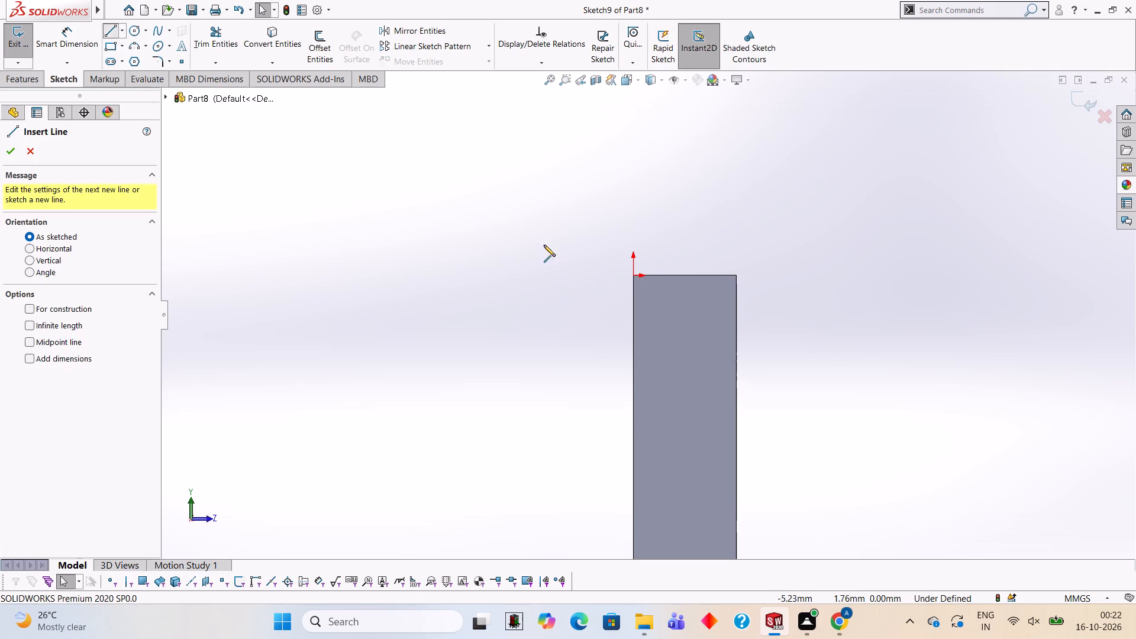
pyautogui.click(632, 273)
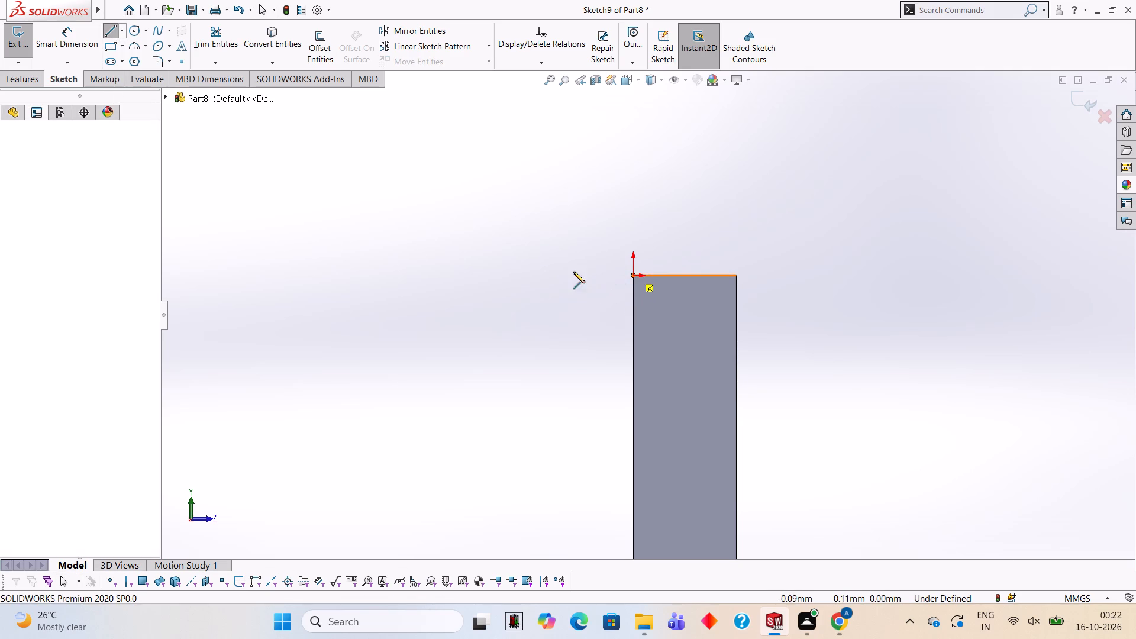
pyautogui.write('10')
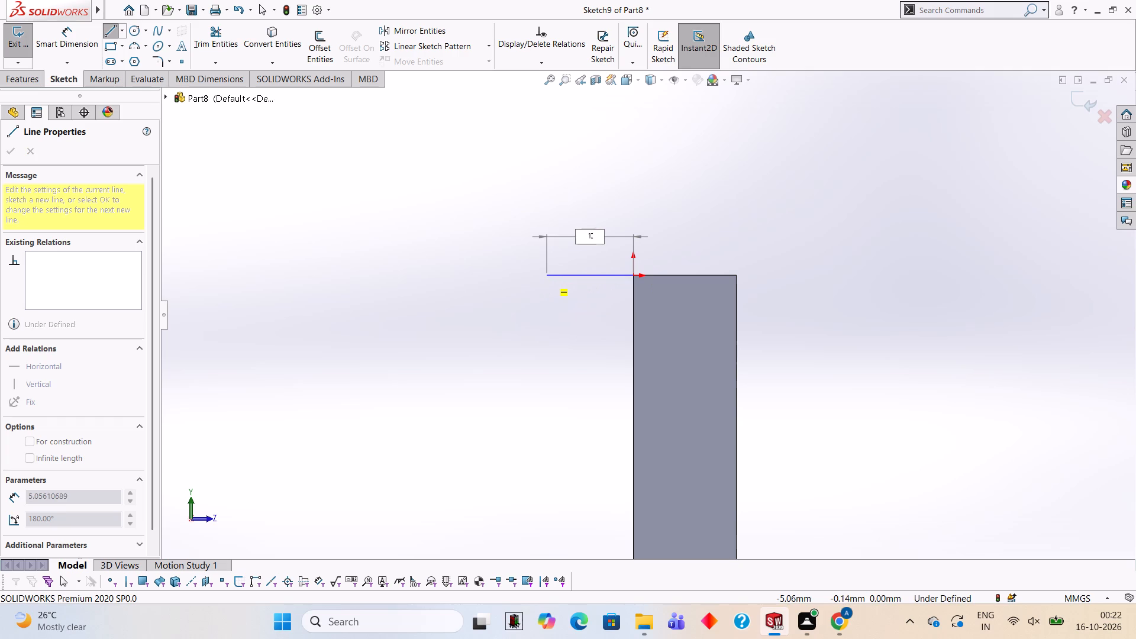
pyautogui.press('Return')
pyautogui.press('Escape')
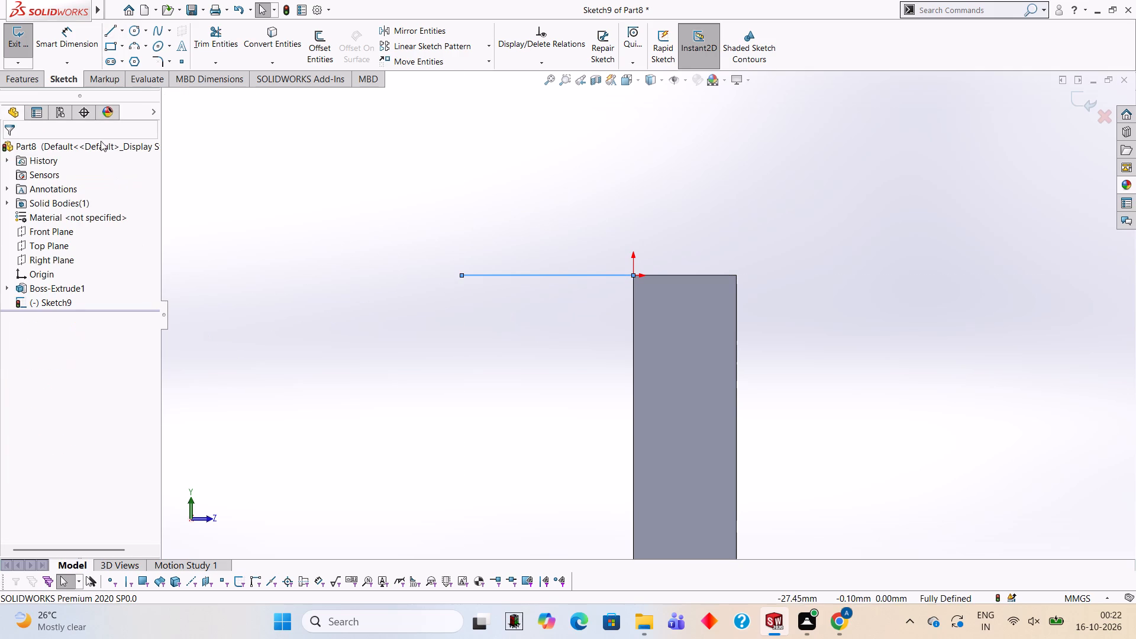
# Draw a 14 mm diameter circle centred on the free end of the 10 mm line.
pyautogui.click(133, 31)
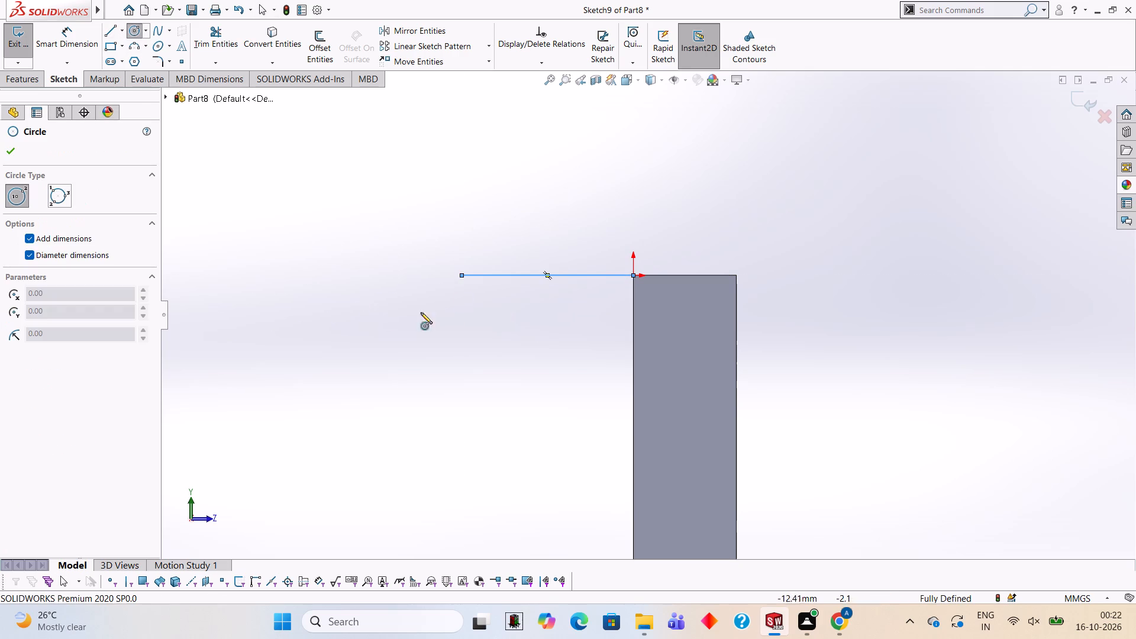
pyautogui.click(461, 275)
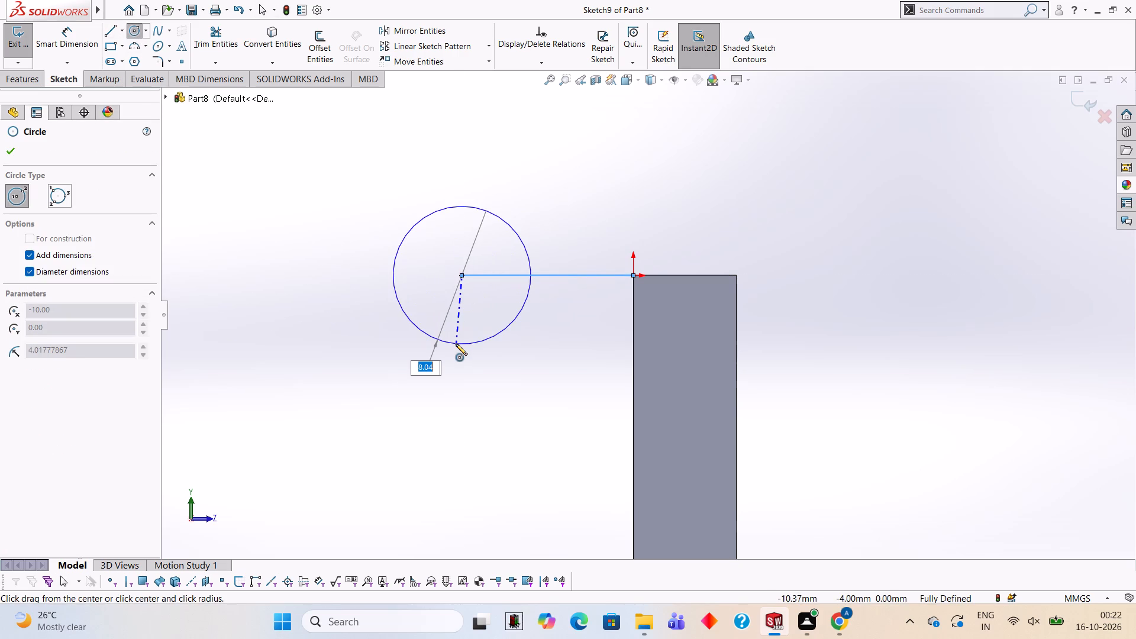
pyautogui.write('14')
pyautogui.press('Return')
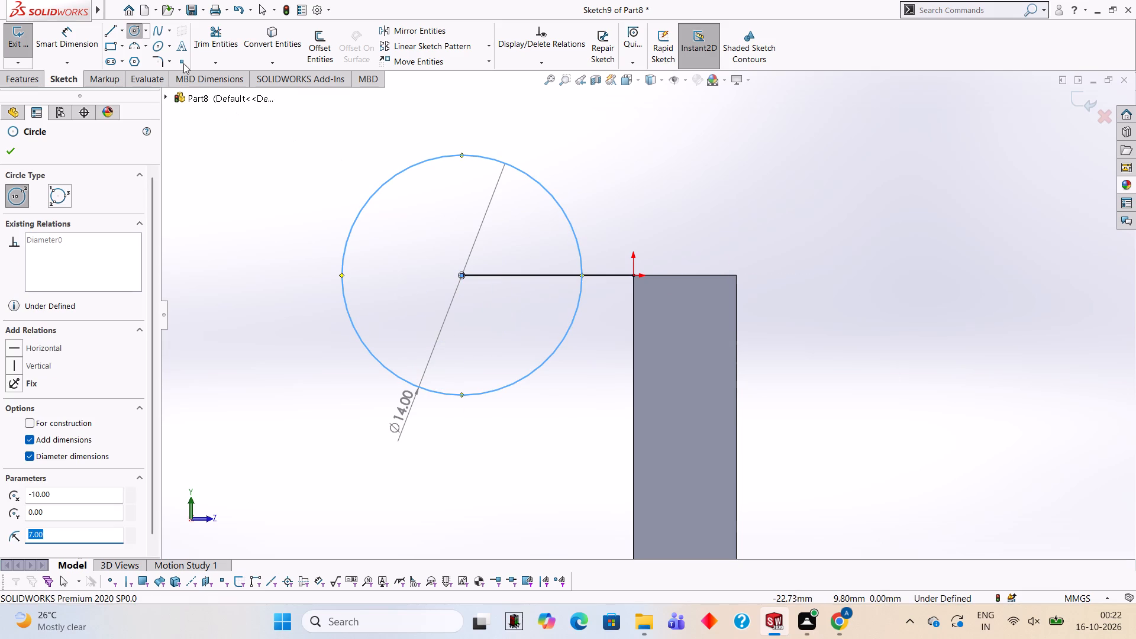
# Check the gap between the circle's nearest edge and the origin using a trial dimension and a trial line.
pyautogui.click(95, 39)
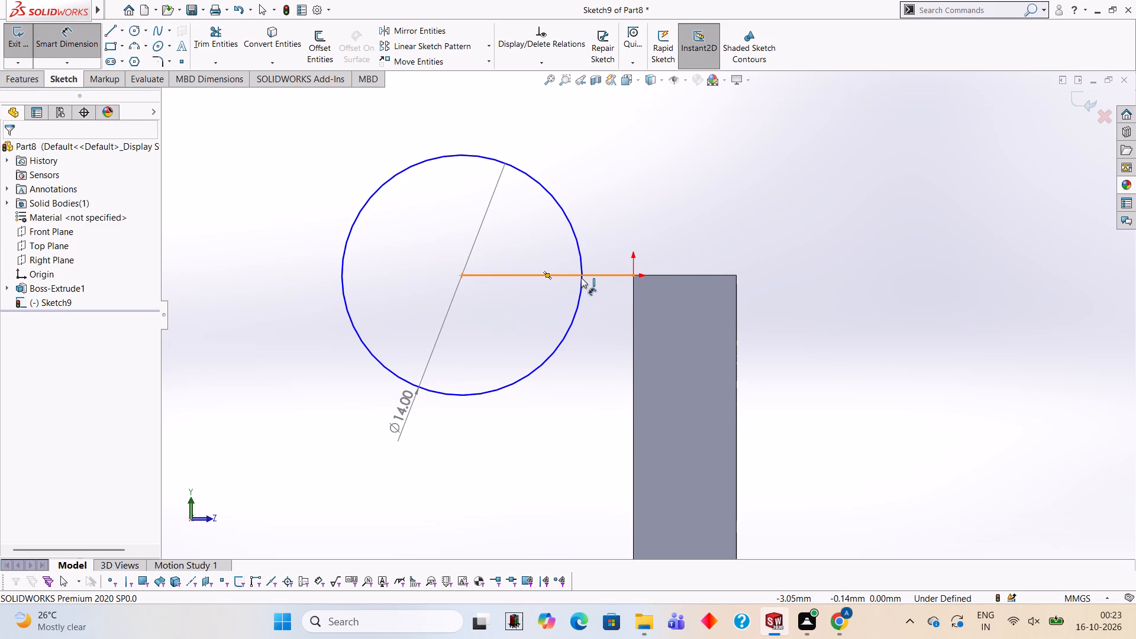
pyautogui.click(581, 275)
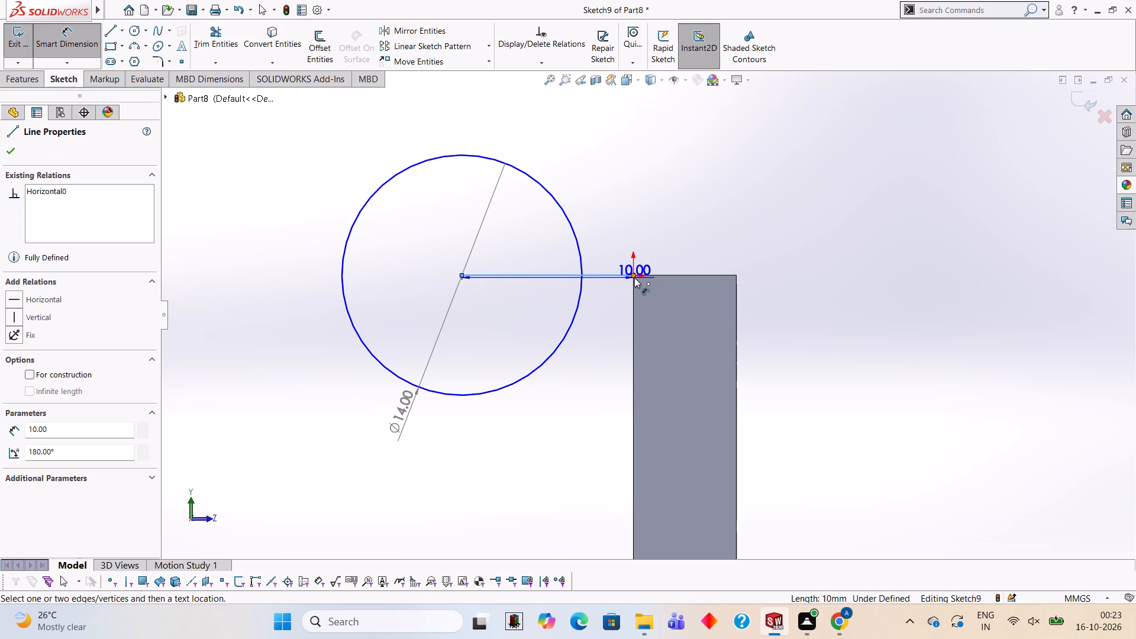
pyautogui.click(634, 275)
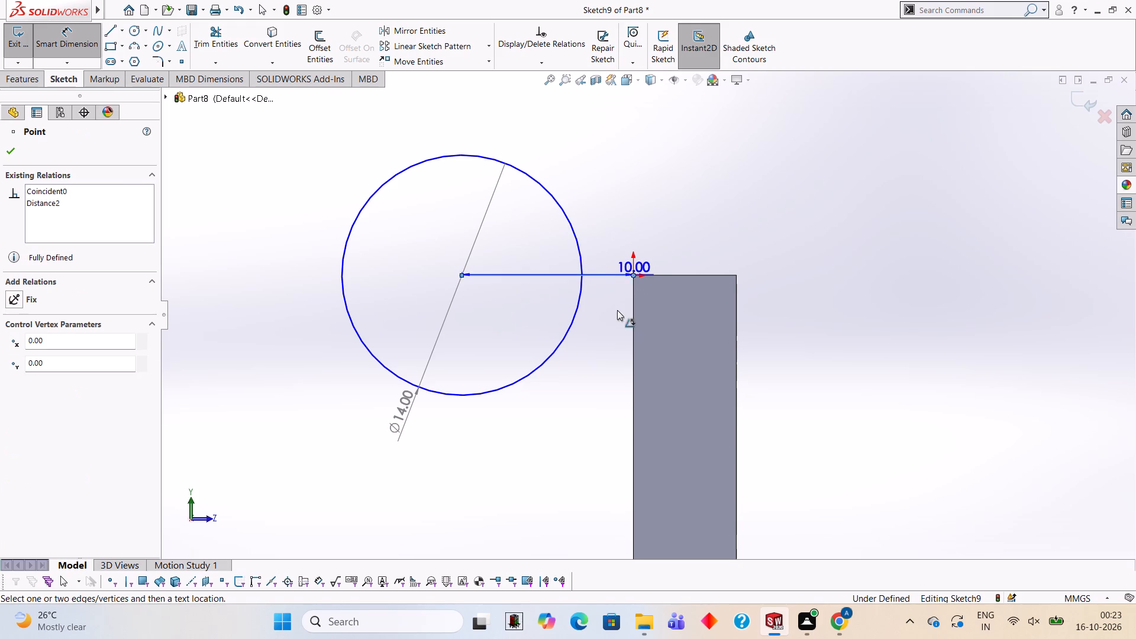
pyautogui.scroll(-4, 598, 289)
pyautogui.press('Escape')
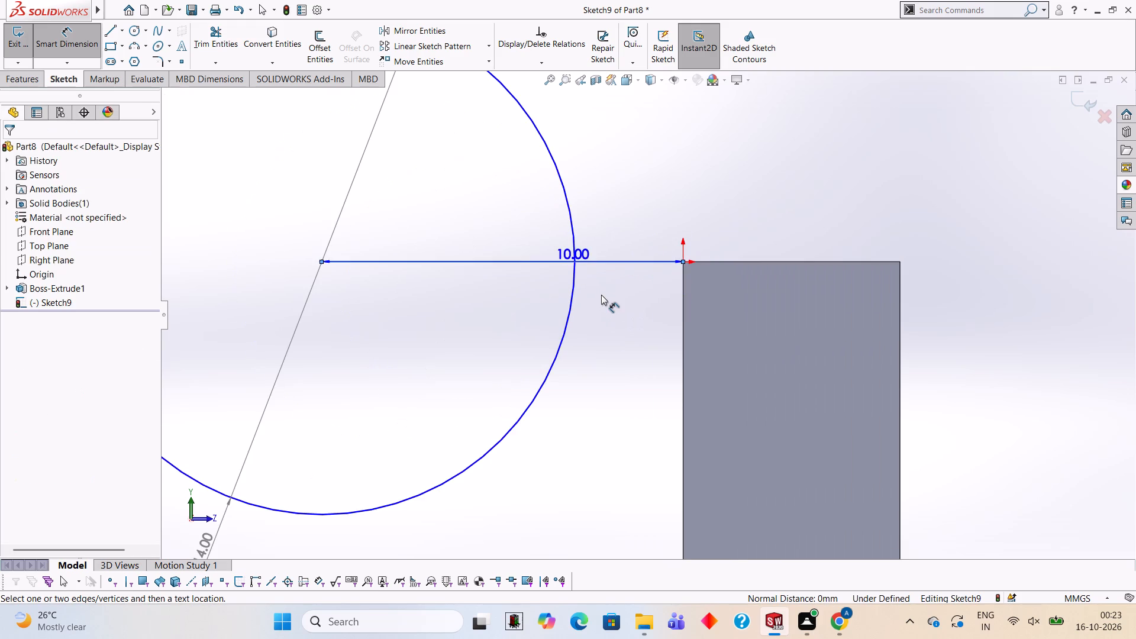
pyautogui.press('Escape')
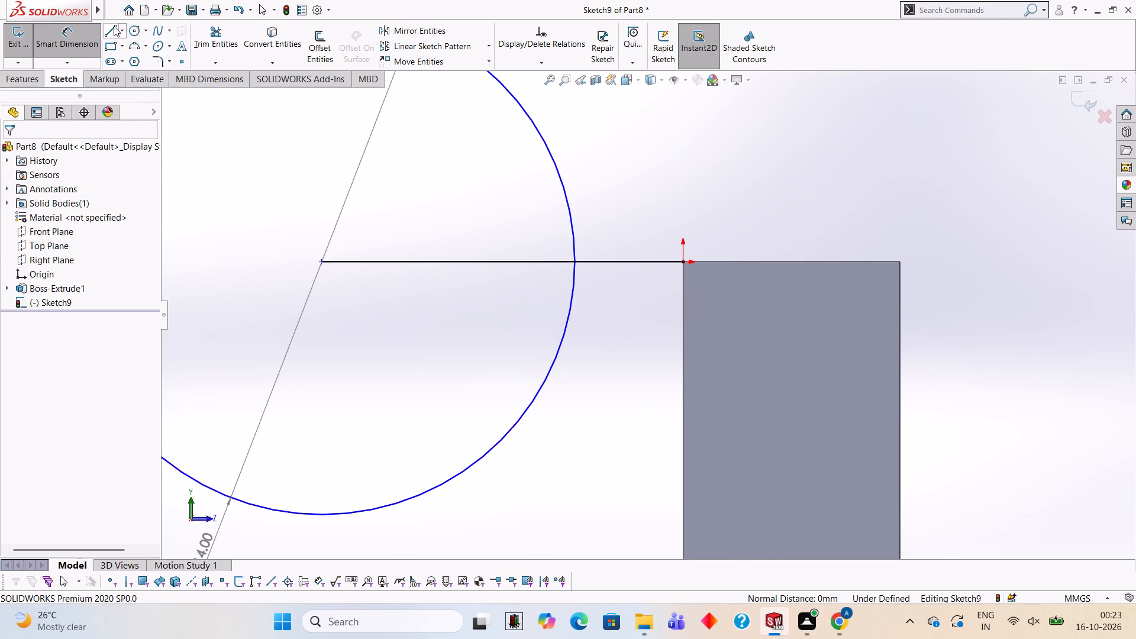
pyautogui.click(109, 33)
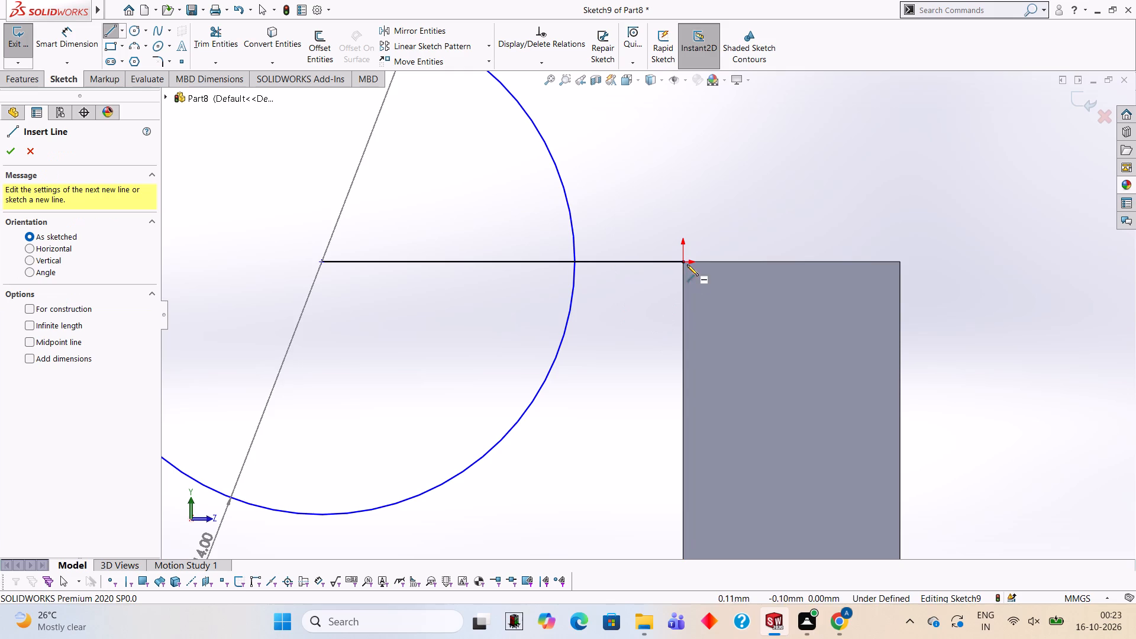
pyautogui.click(684, 262)
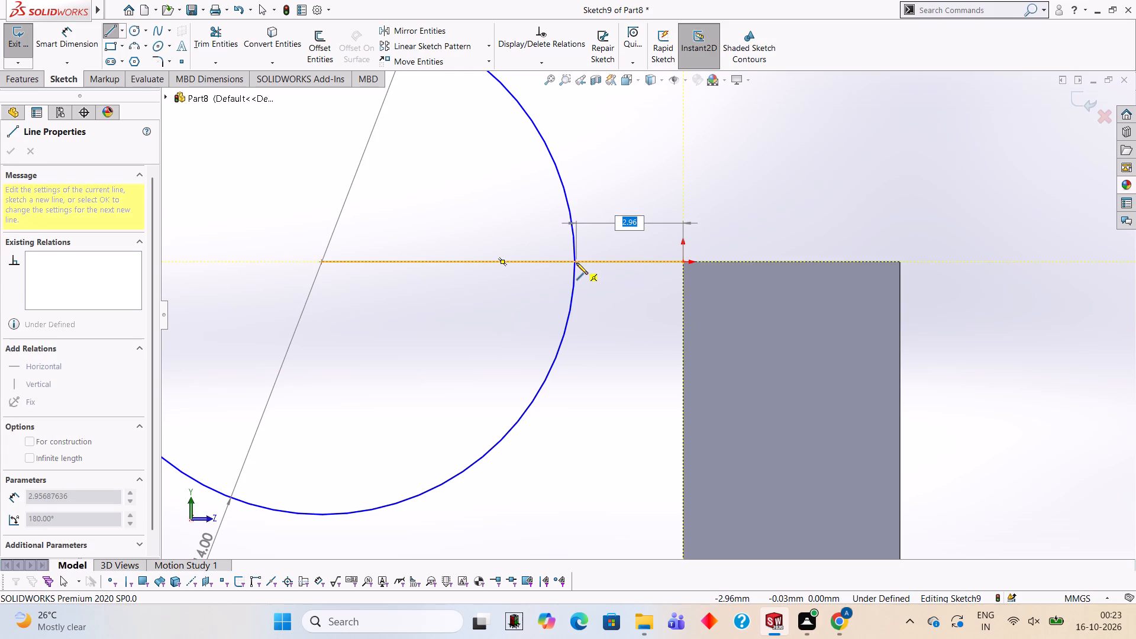
pyautogui.press('Escape')
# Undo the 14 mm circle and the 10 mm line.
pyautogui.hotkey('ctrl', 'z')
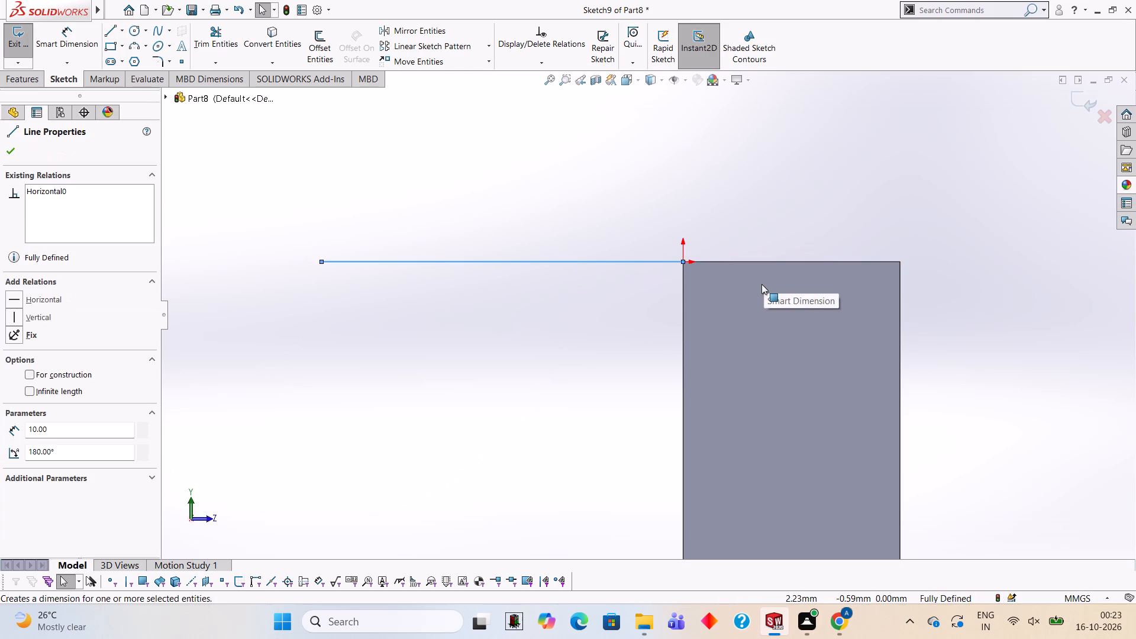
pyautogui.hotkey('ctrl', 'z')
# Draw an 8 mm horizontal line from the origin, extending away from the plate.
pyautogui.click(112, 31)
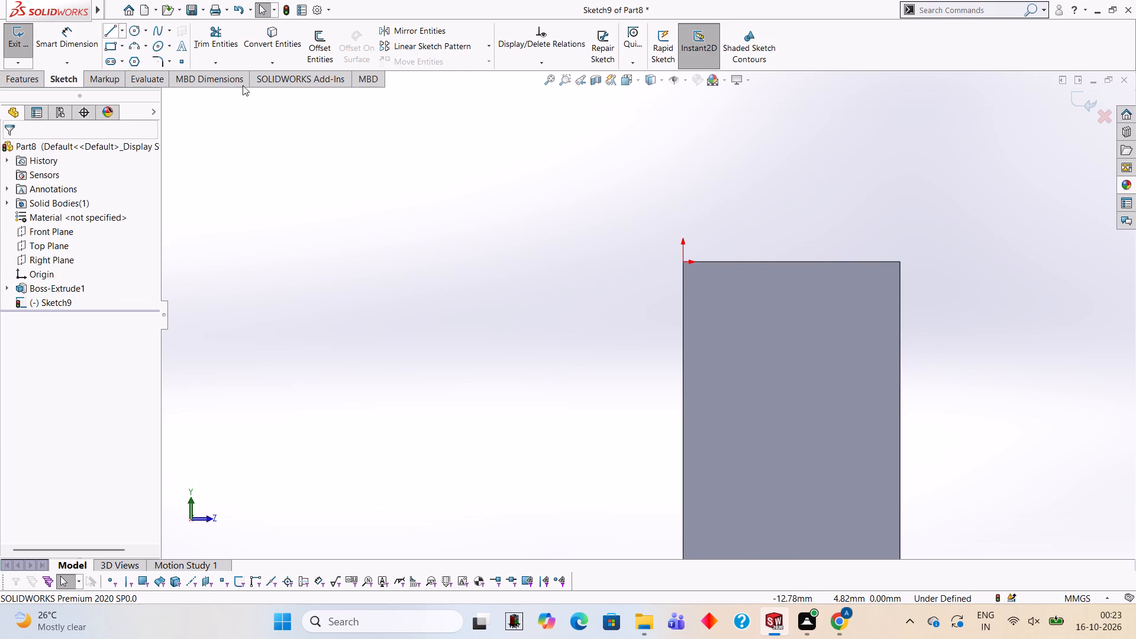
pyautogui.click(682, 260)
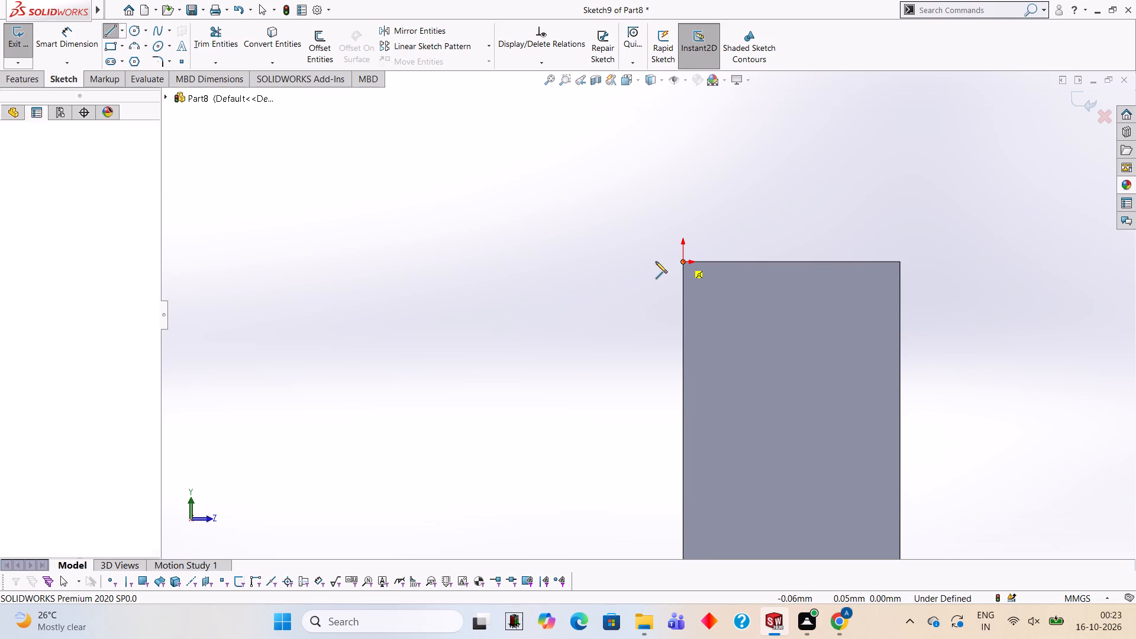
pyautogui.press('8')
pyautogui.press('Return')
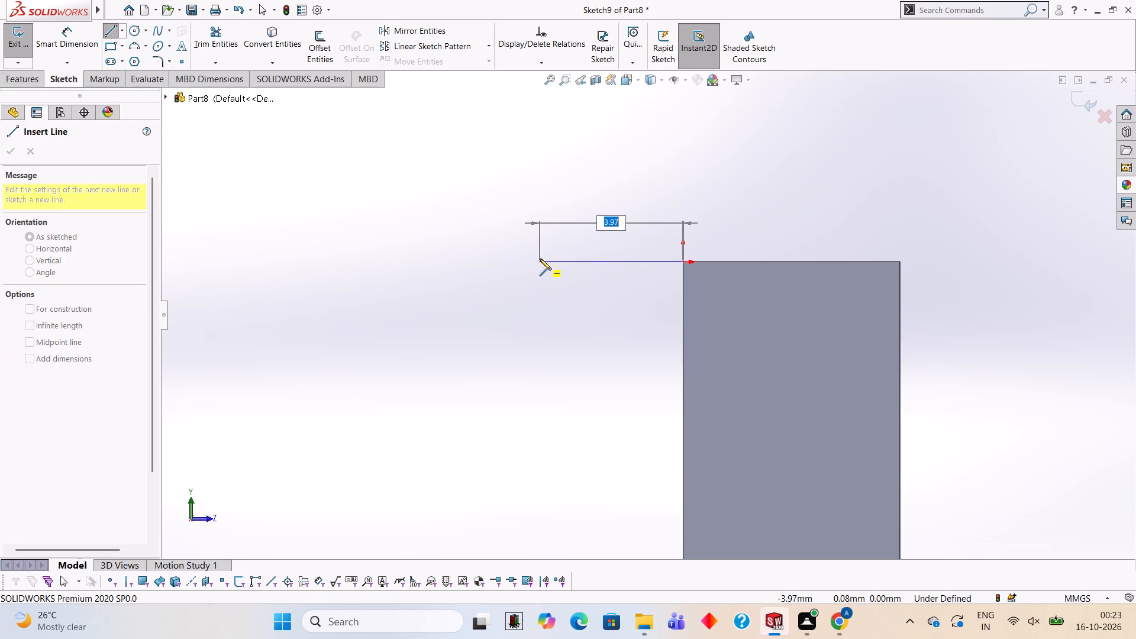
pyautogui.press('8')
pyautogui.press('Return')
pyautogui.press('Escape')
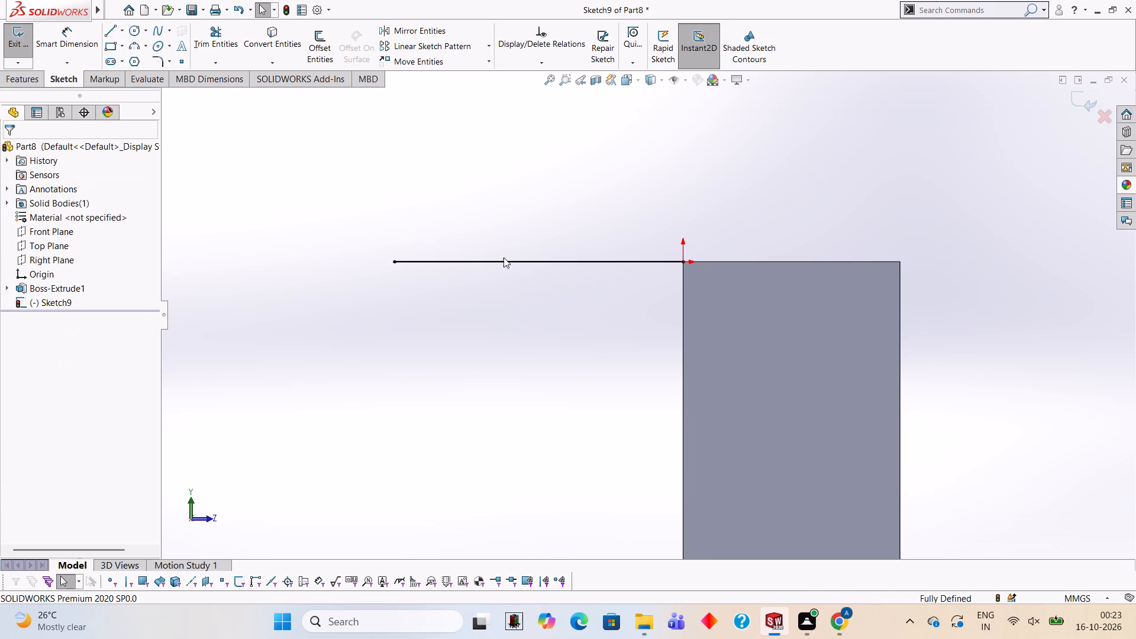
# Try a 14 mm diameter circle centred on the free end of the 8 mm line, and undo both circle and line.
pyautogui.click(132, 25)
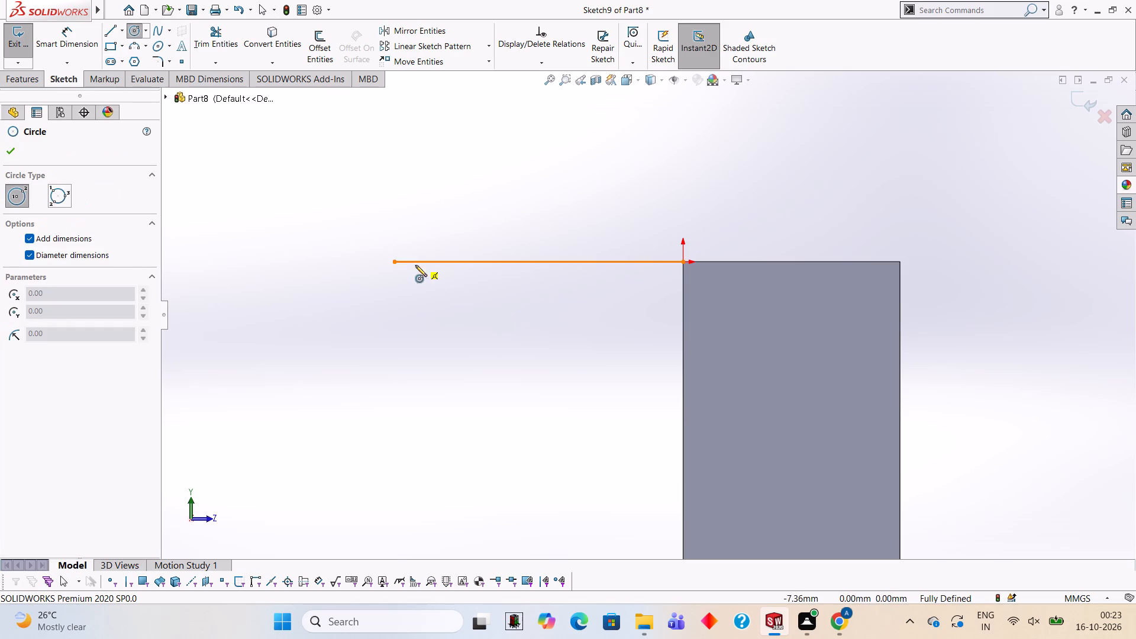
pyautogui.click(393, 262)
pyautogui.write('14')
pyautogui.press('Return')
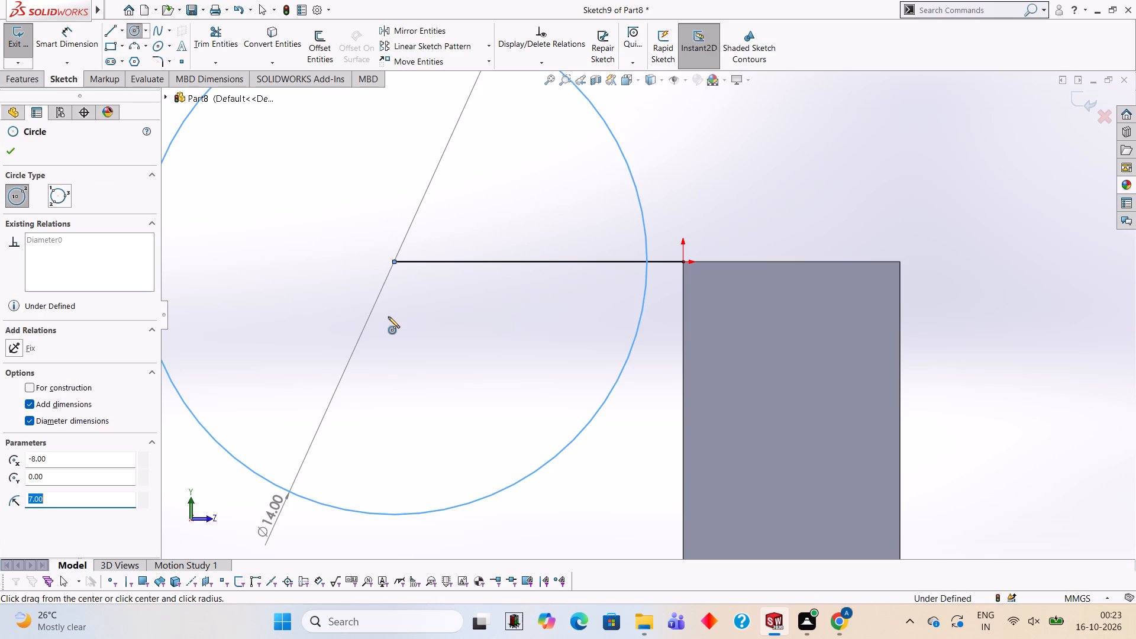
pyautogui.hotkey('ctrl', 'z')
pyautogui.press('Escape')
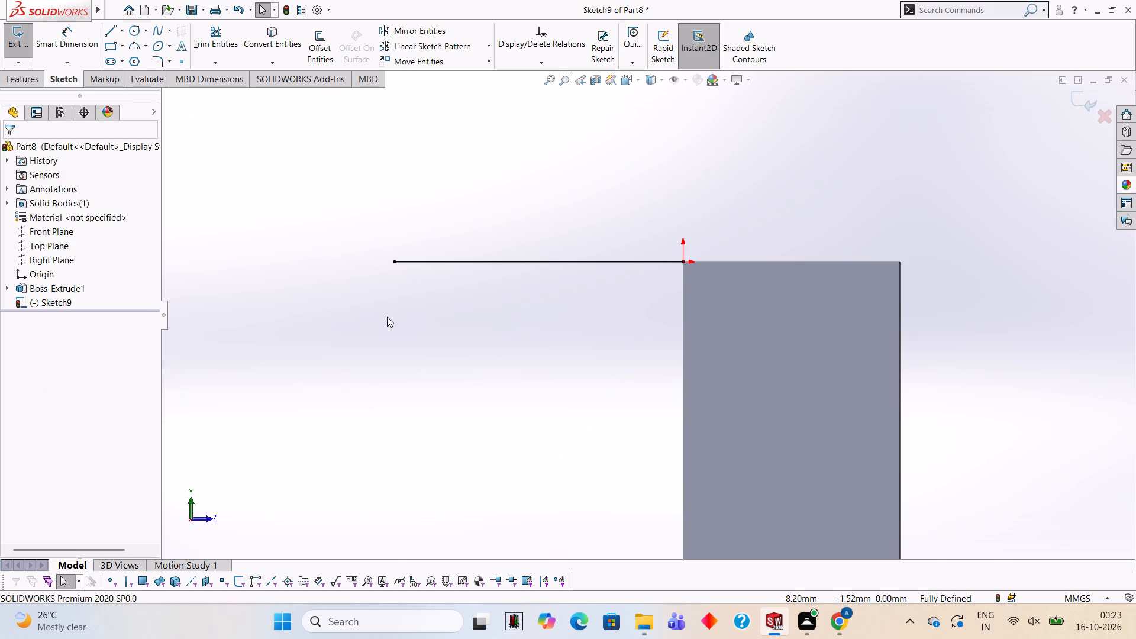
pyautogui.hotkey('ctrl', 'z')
# Draw a 7 mm horizontal line from the origin, extending away from the plate.
pyautogui.click(111, 34)
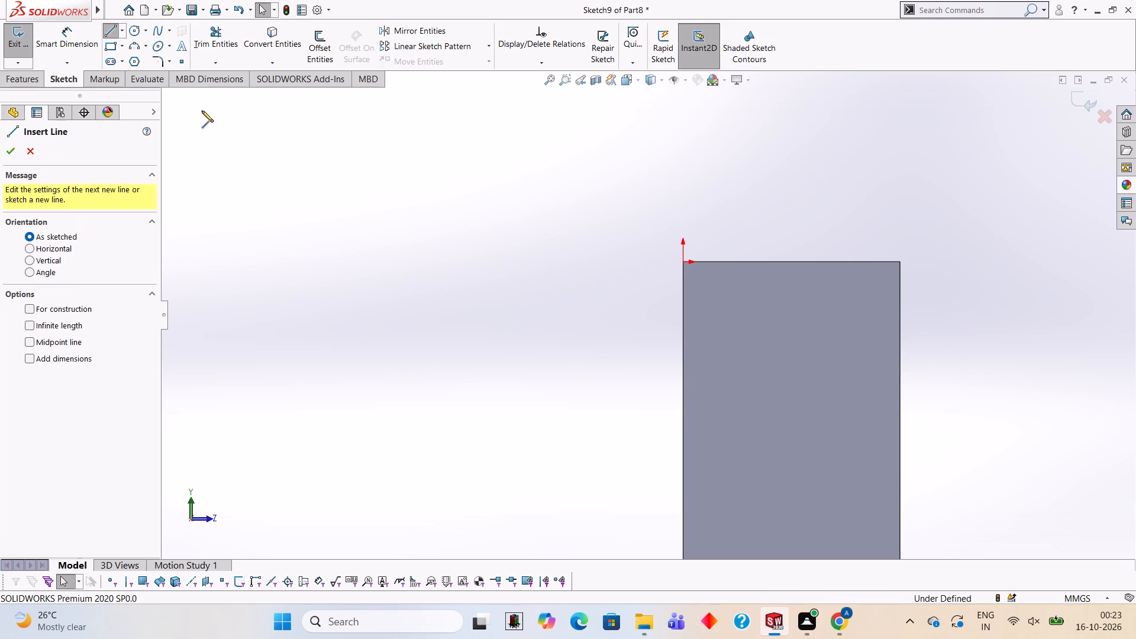
pyautogui.click(682, 261)
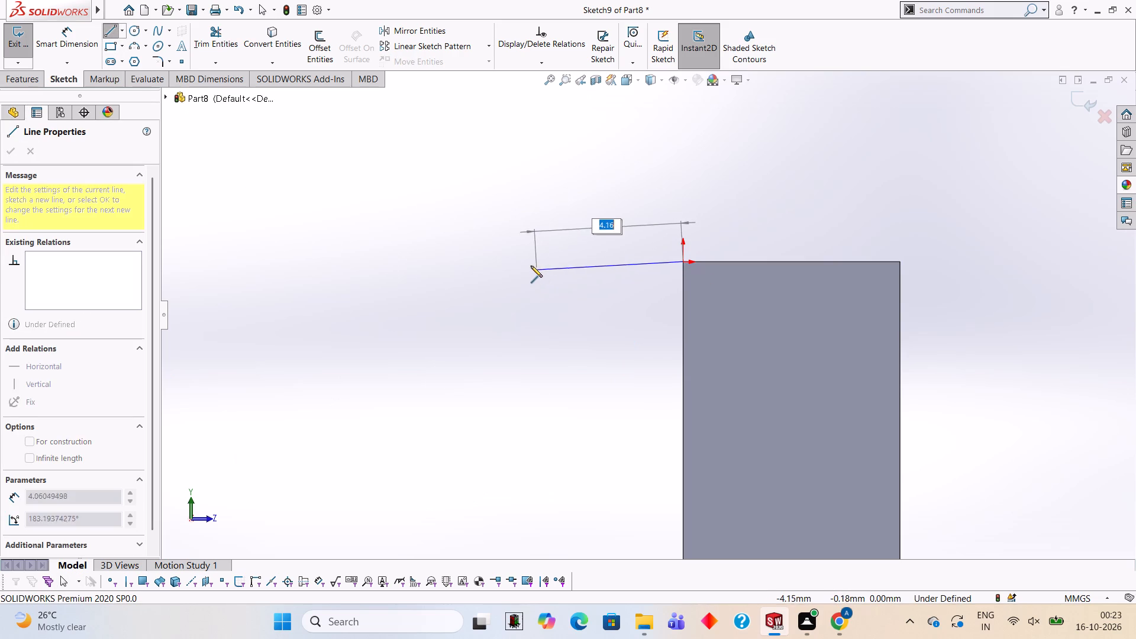
pyautogui.press('7')
pyautogui.press('Return')
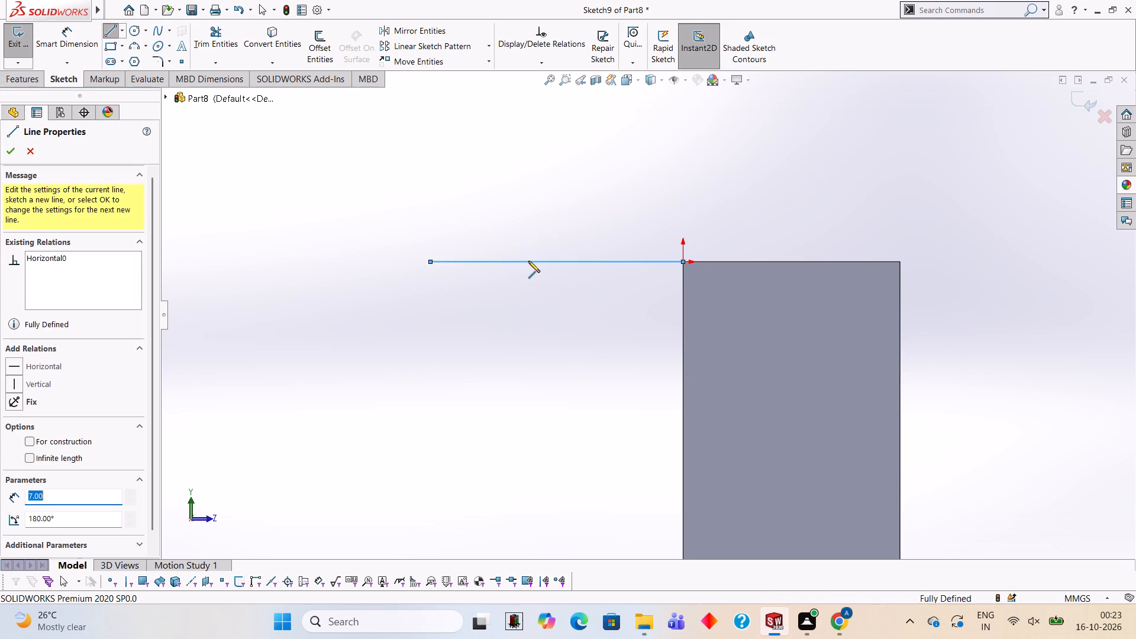
pyautogui.press('Escape')
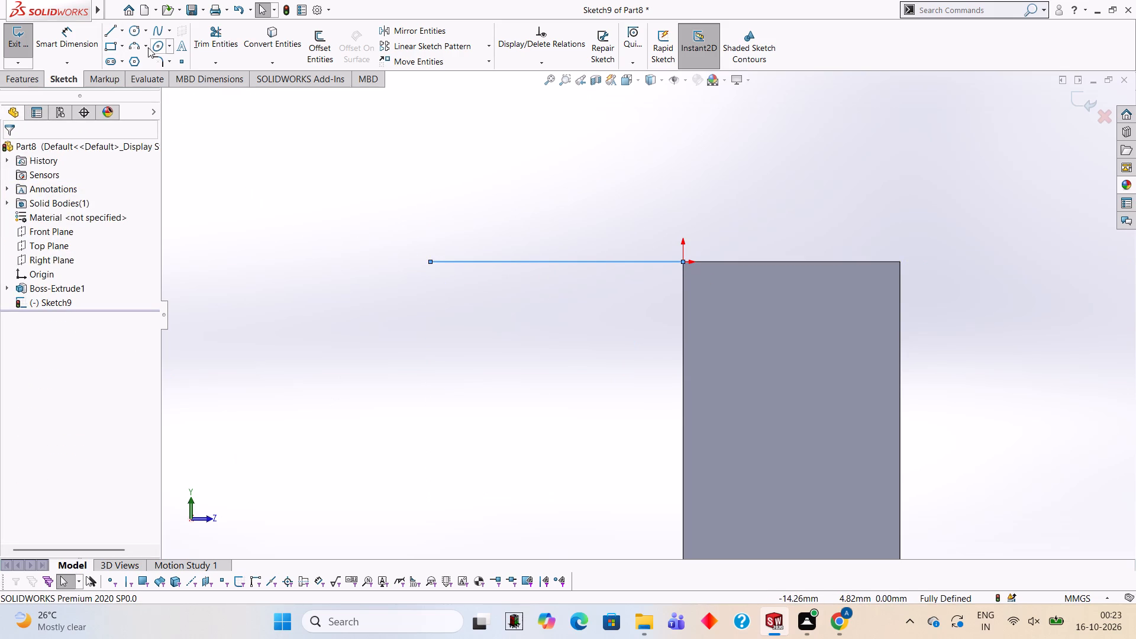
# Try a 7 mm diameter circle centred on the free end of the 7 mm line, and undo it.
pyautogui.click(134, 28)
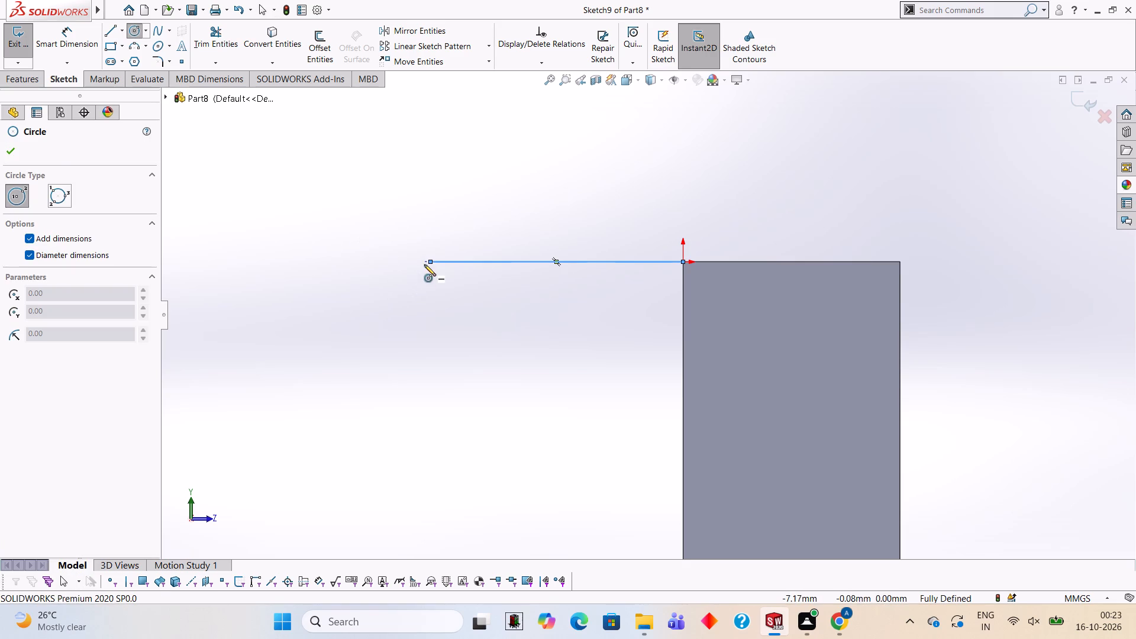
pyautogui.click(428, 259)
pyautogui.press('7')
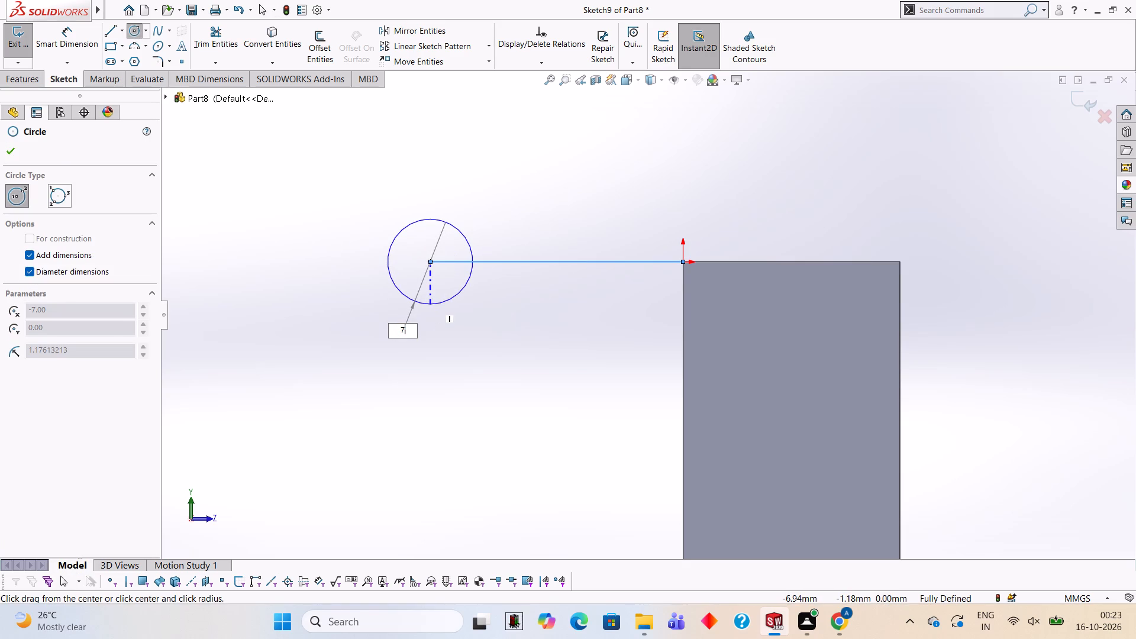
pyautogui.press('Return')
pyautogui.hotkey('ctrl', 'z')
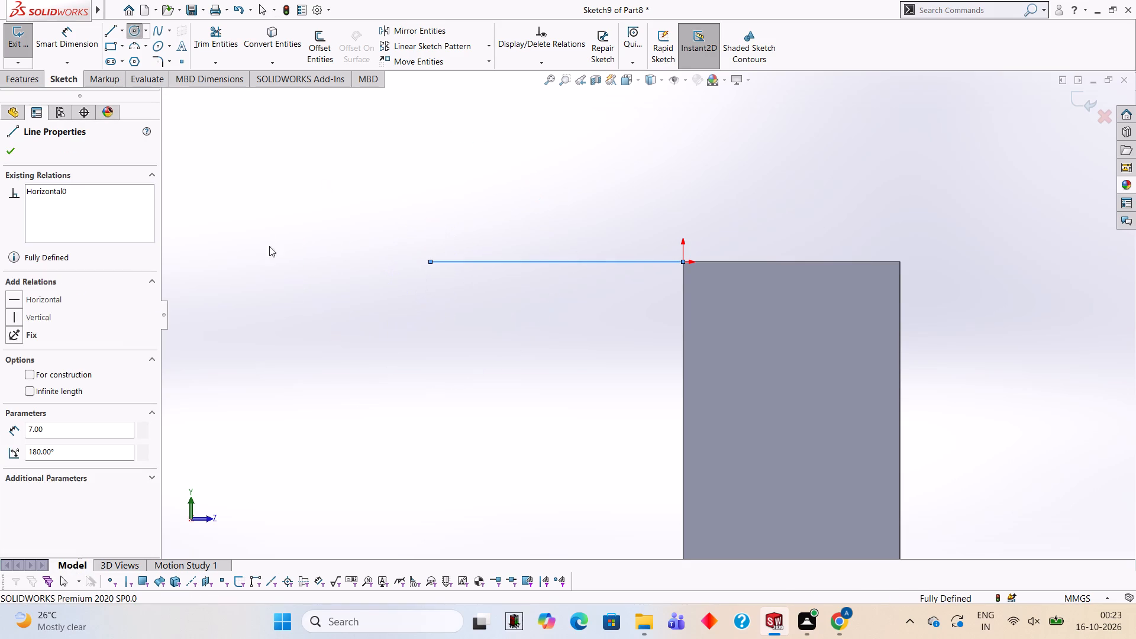
# Draw a 14 mm diameter circle centred on the free end of the 7 mm line.
pyautogui.click(138, 37)
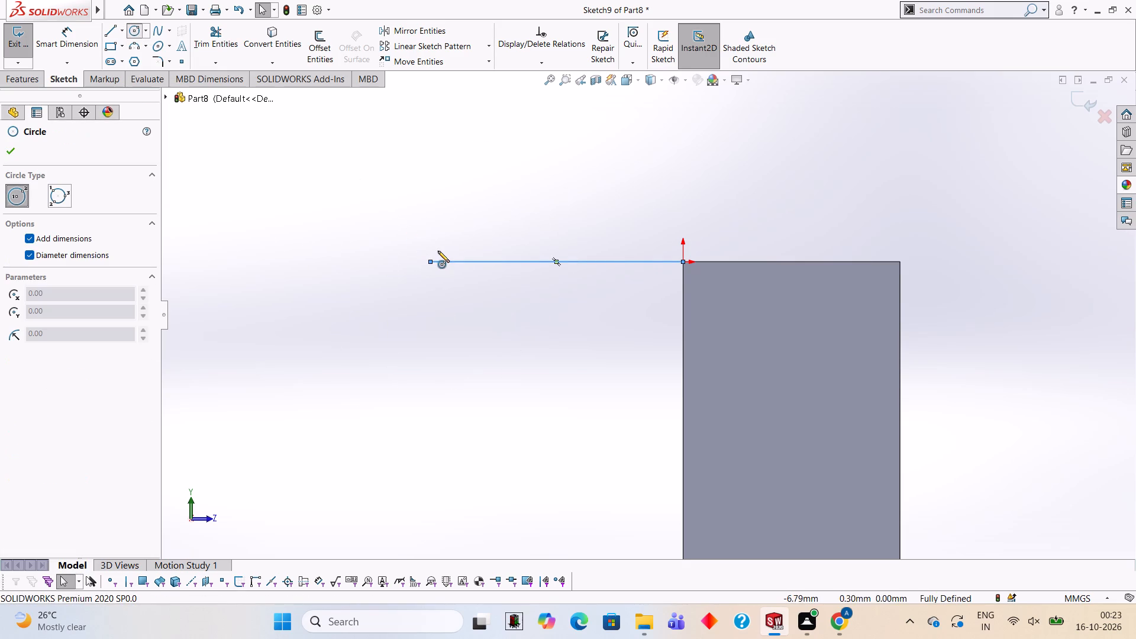
pyautogui.click(428, 259)
pyautogui.write('14')
pyautogui.press('Return')
pyautogui.press('Escape')
# Draw a 19 mm diameter circle concentric with the 14 mm circle.
pyautogui.scroll(2, 882, 151)
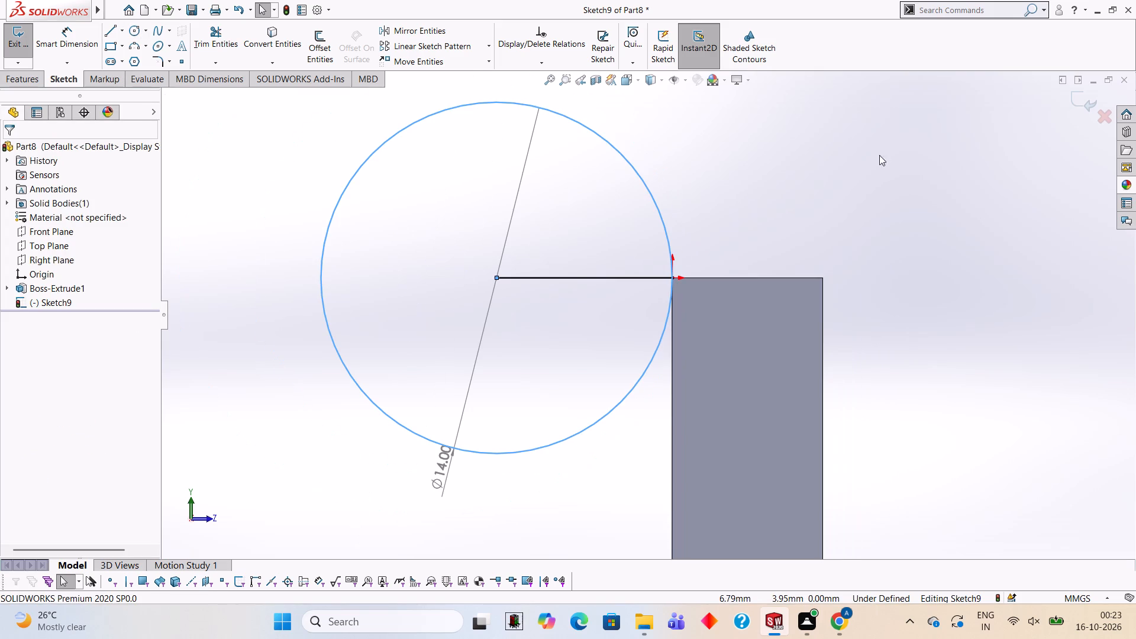
pyautogui.scroll(2, 522, 606)
pyautogui.scroll(2, 447, 456)
pyautogui.scroll(-1, 467, 447)
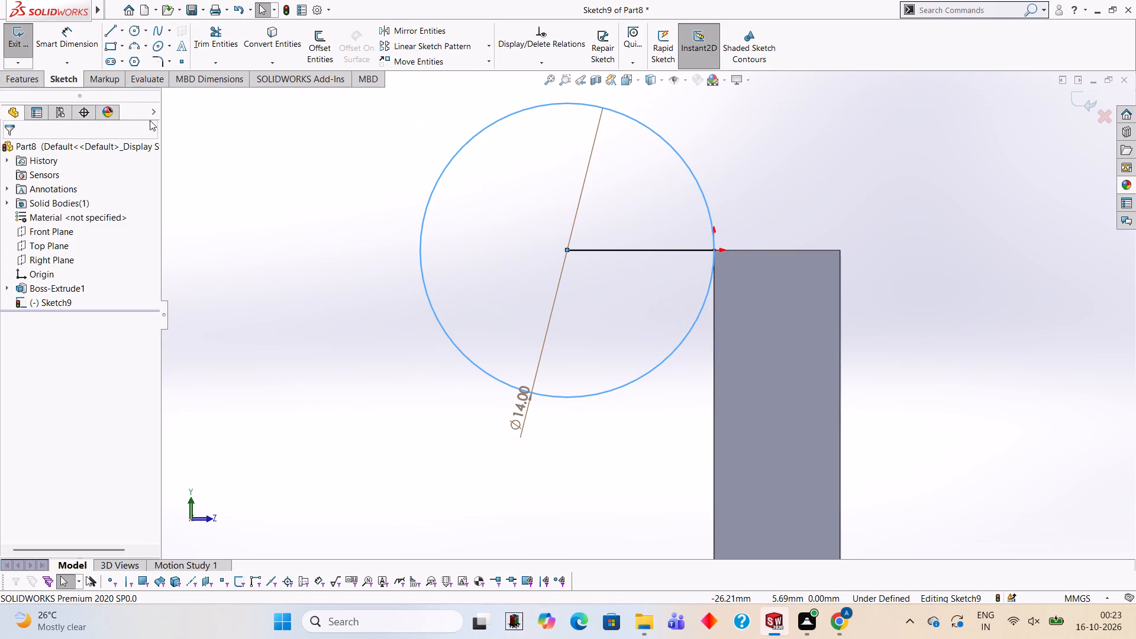
pyautogui.click(137, 31)
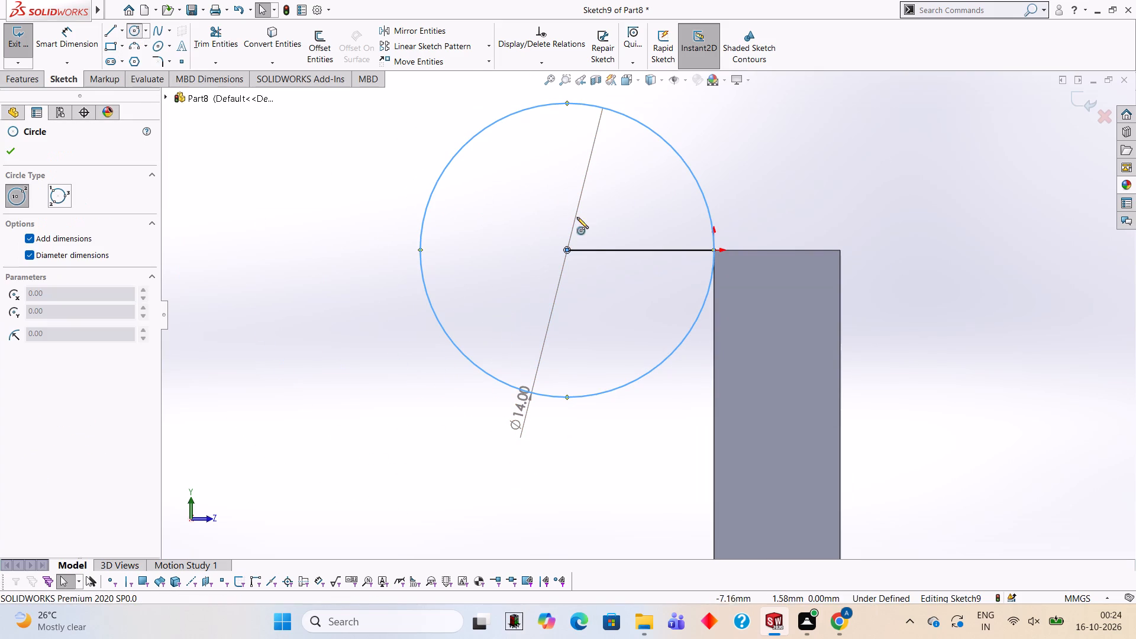
pyautogui.click(566, 250)
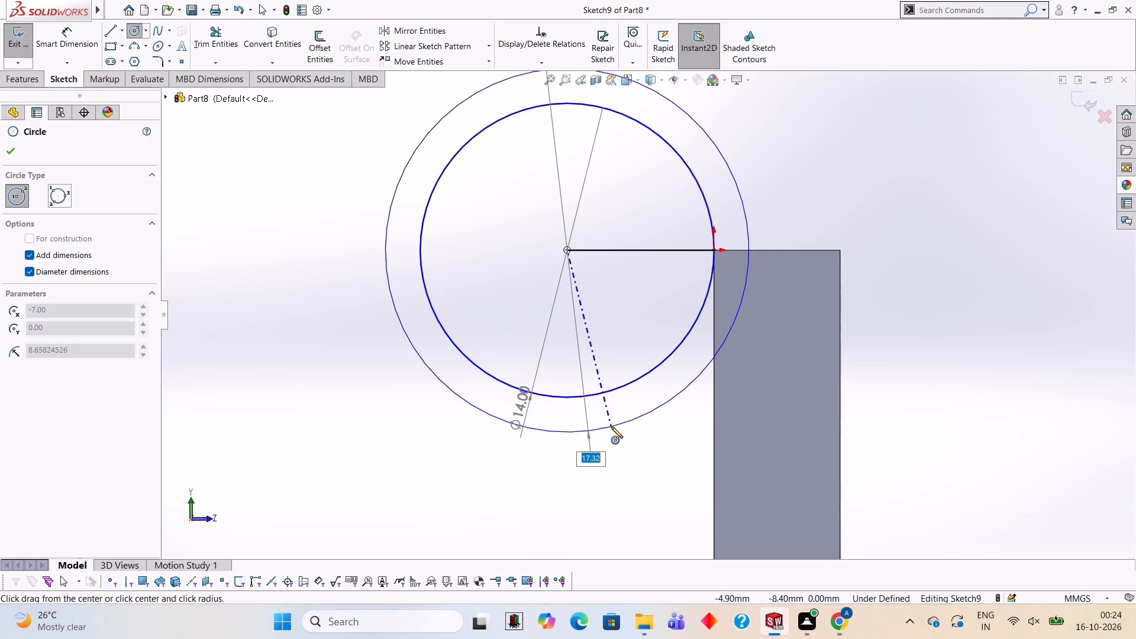
pyautogui.write('19')
pyautogui.press('Return')
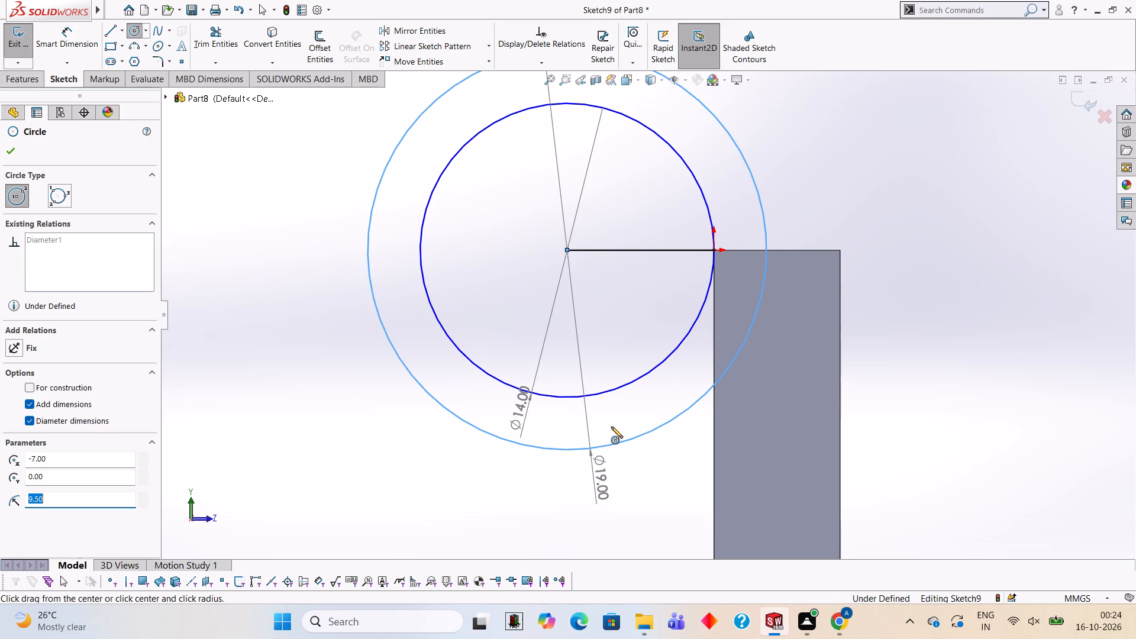
# Draw a three-point arc of 14 mm radius from the underside of the outer circle to the plate's vertical edge.
pyautogui.scroll(3, 723, 425)
pyautogui.scroll(-2, 738, 401)
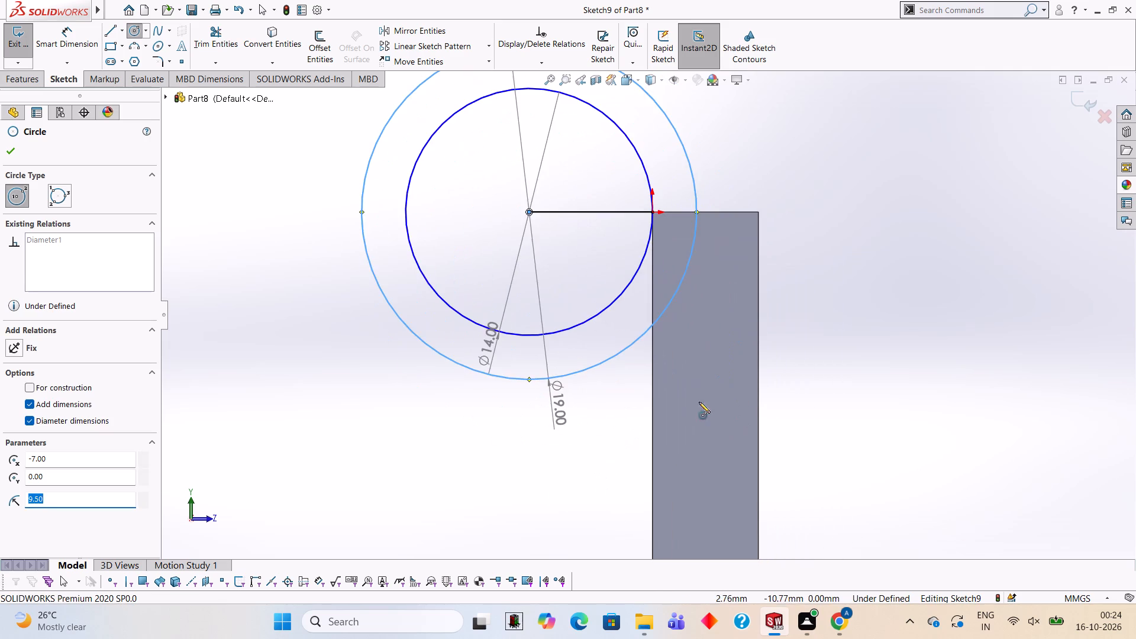
pyautogui.click(134, 47)
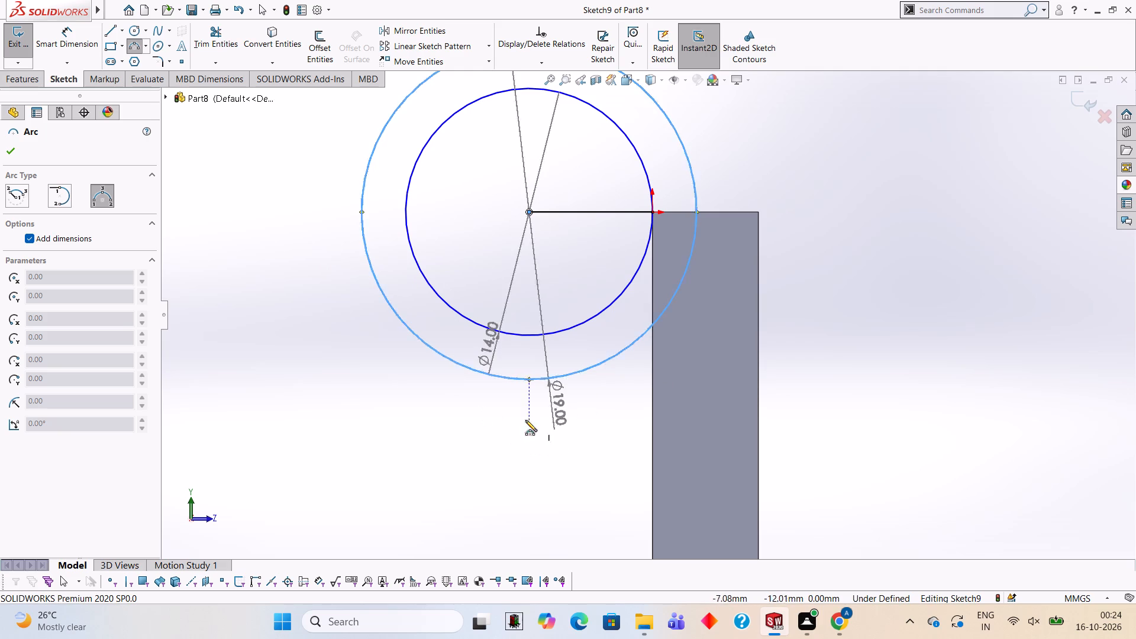
pyautogui.click(545, 377)
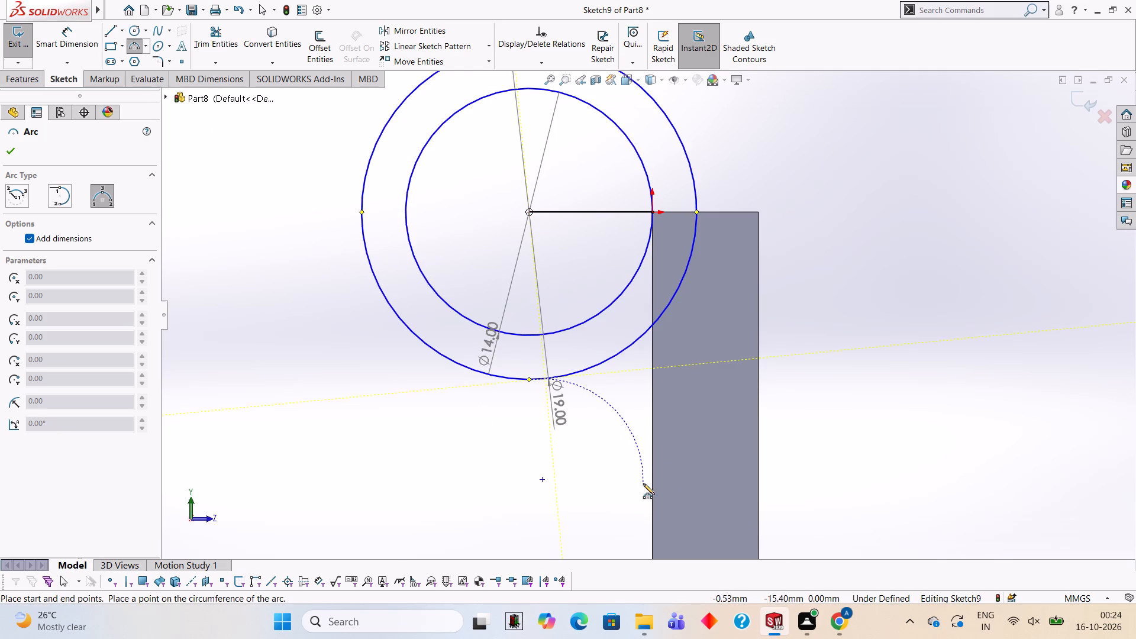
pyautogui.click(651, 501)
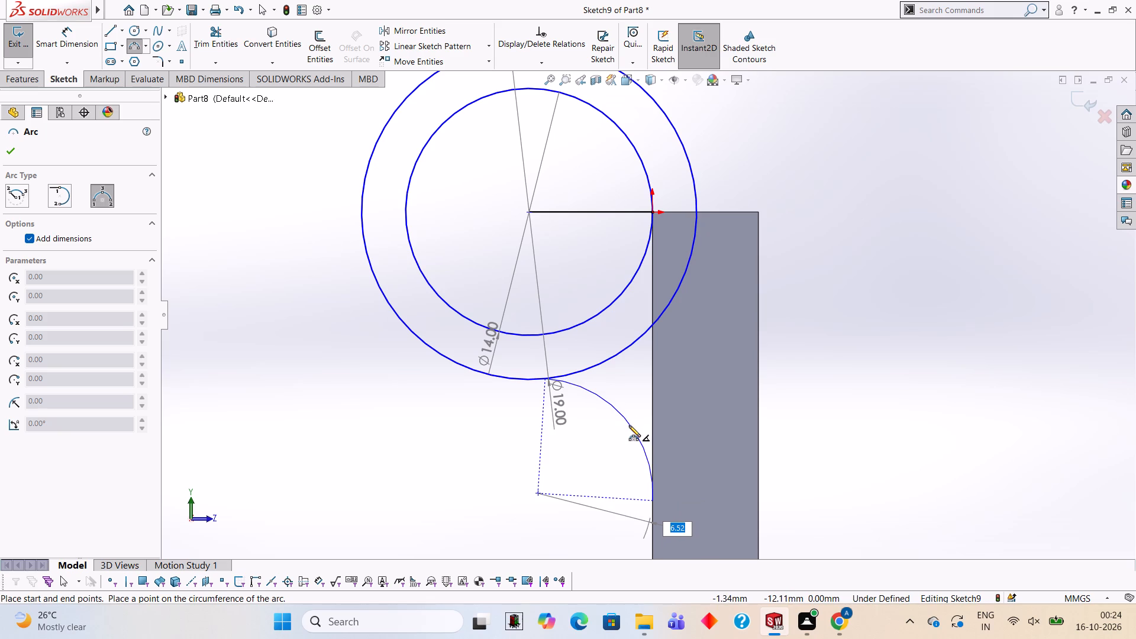
pyautogui.write('14')
pyautogui.press('Return')
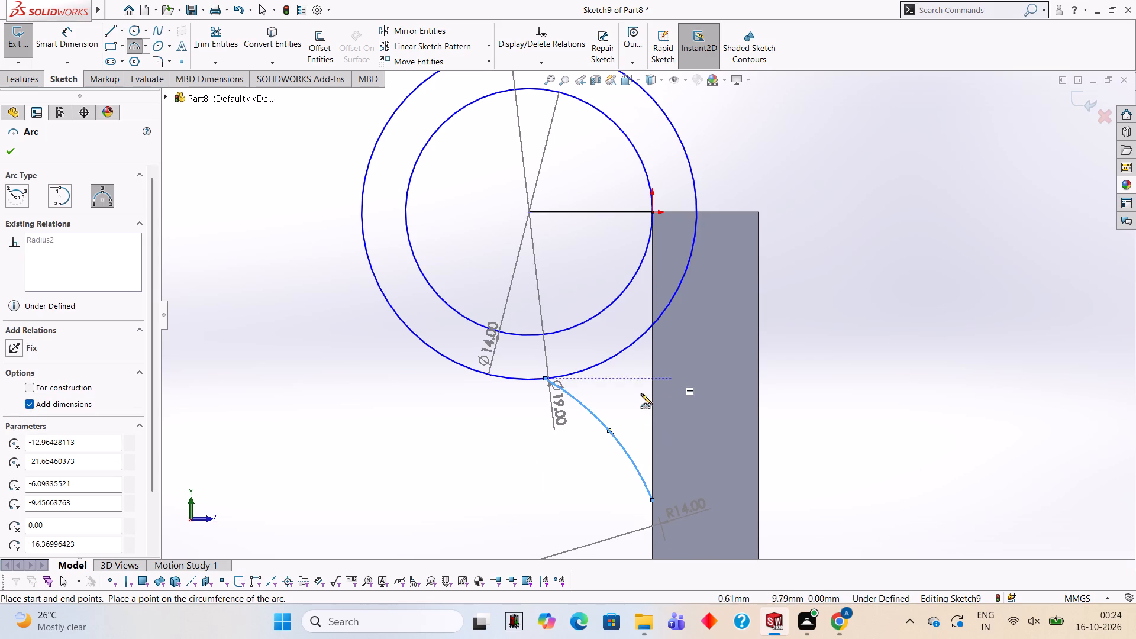
pyautogui.press('Escape')
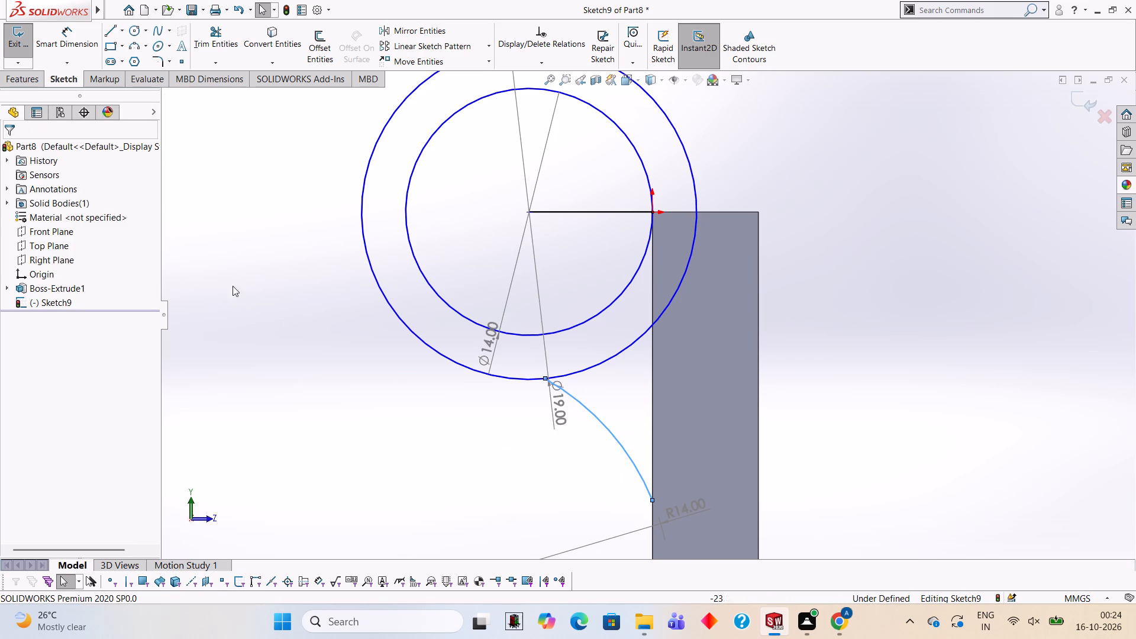
# Make the 14 mm radius arc tangent to the outer circle.
pyautogui.click(509, 380)
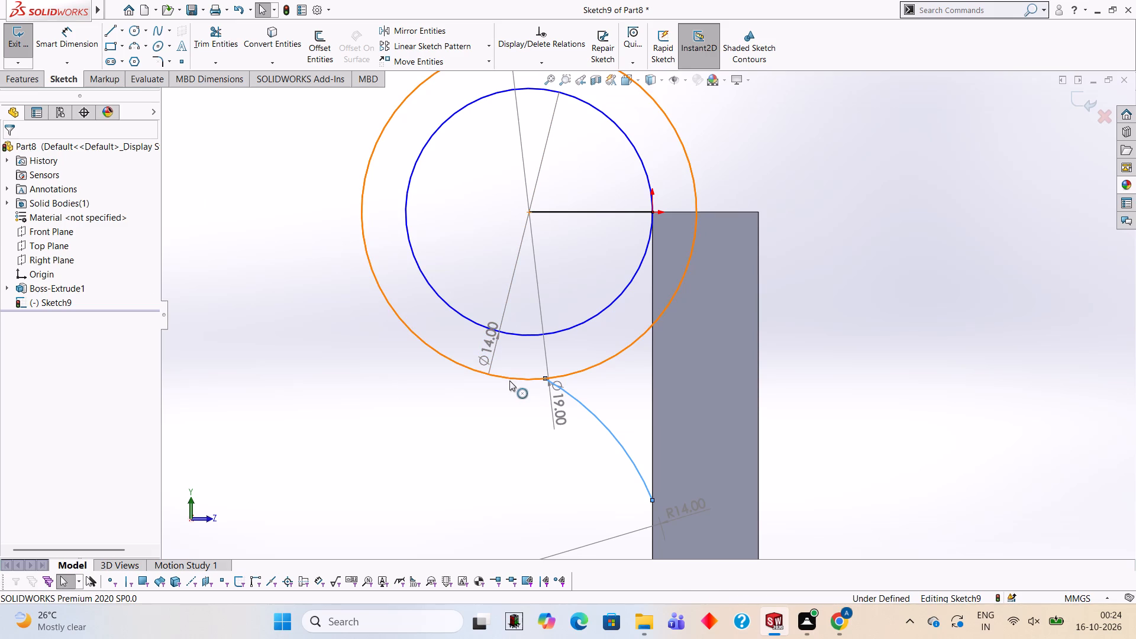
pyautogui.keyDown('ctrl'); pyautogui.click(597, 421); pyautogui.keyUp('ctrl')
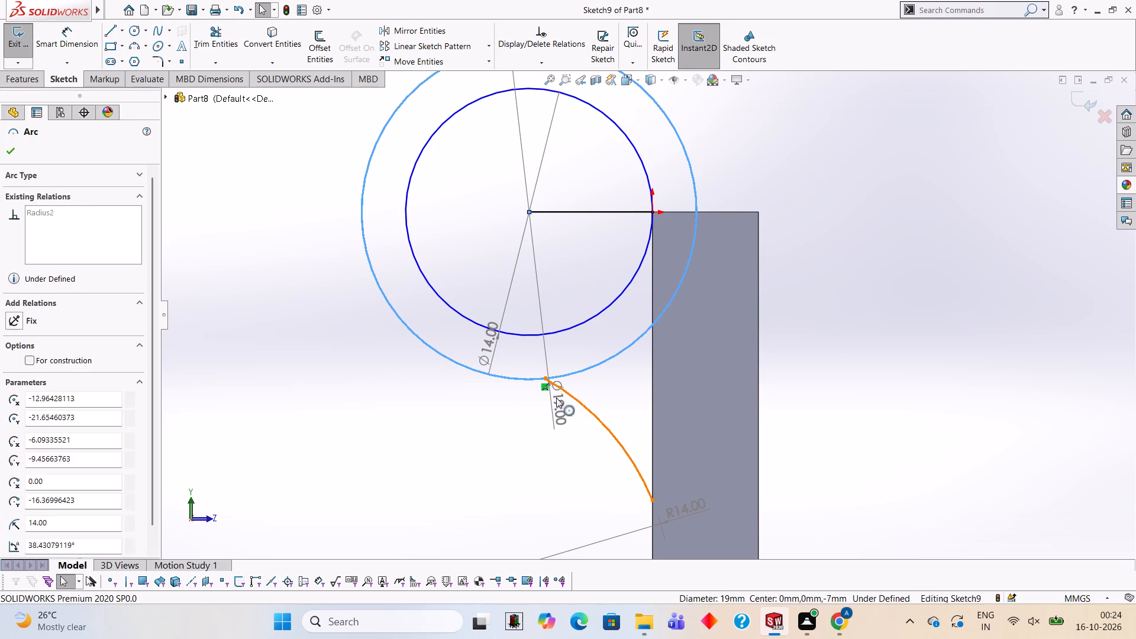
pyautogui.keyDown('ctrl'); pyautogui.click(42, 375); pyautogui.keyUp('ctrl')
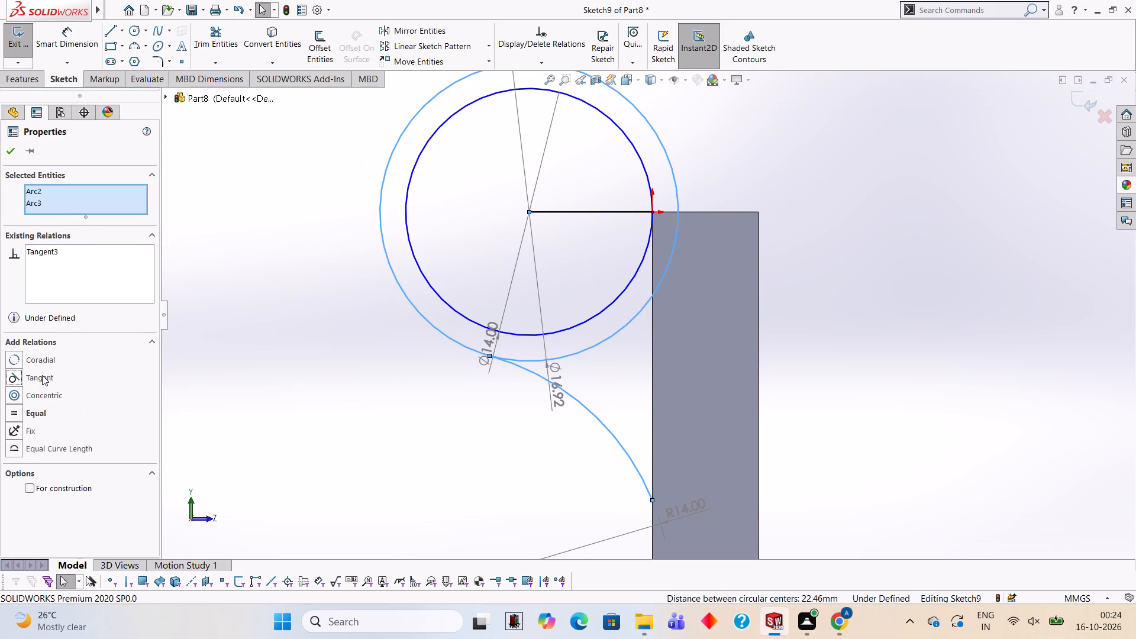
pyautogui.press('Escape')
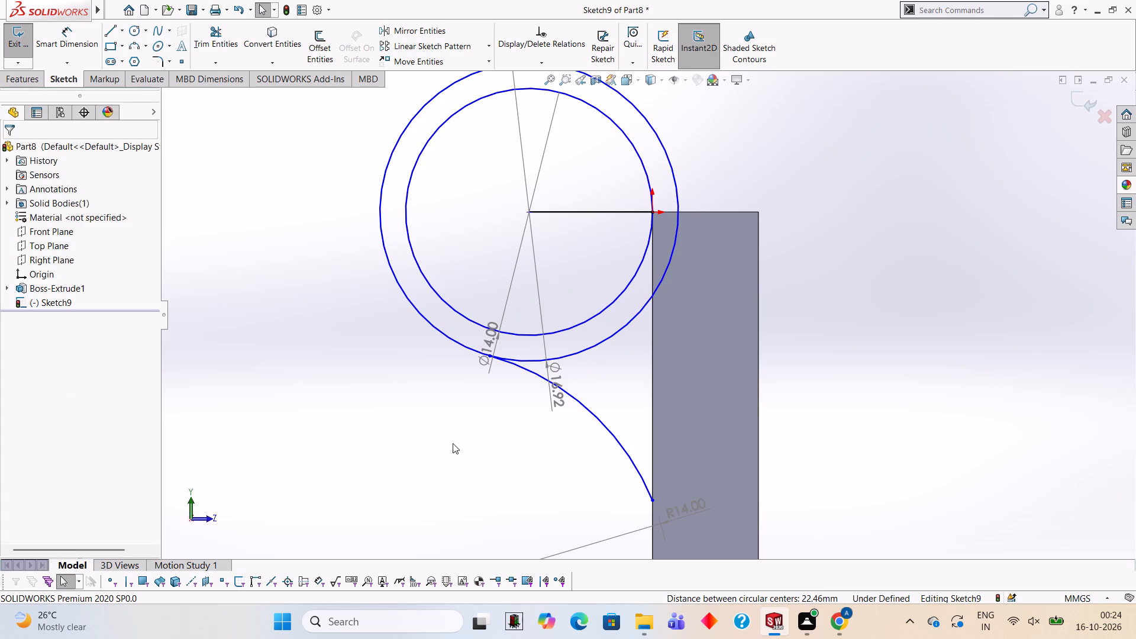
# Make the 14 mm radius arc tangent to the plate's vertical edge.
pyautogui.click(599, 421)
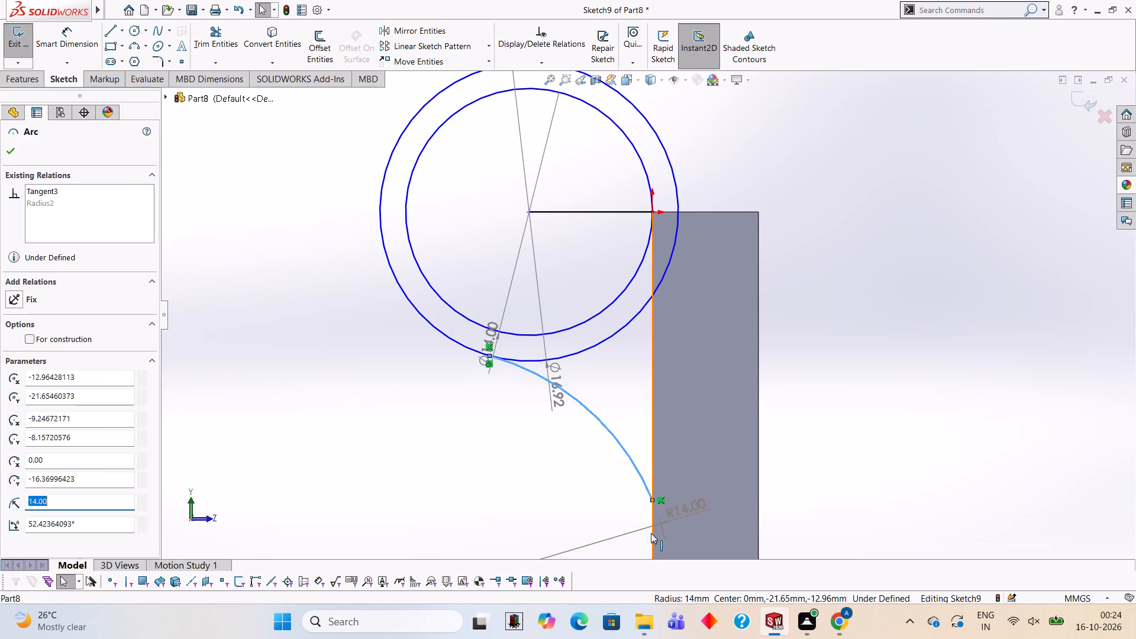
pyautogui.keyDown('ctrl'); pyautogui.click(651, 535); pyautogui.keyUp('ctrl')
pyautogui.keyDown('ctrl'); pyautogui.click(42, 356); pyautogui.keyUp('ctrl')
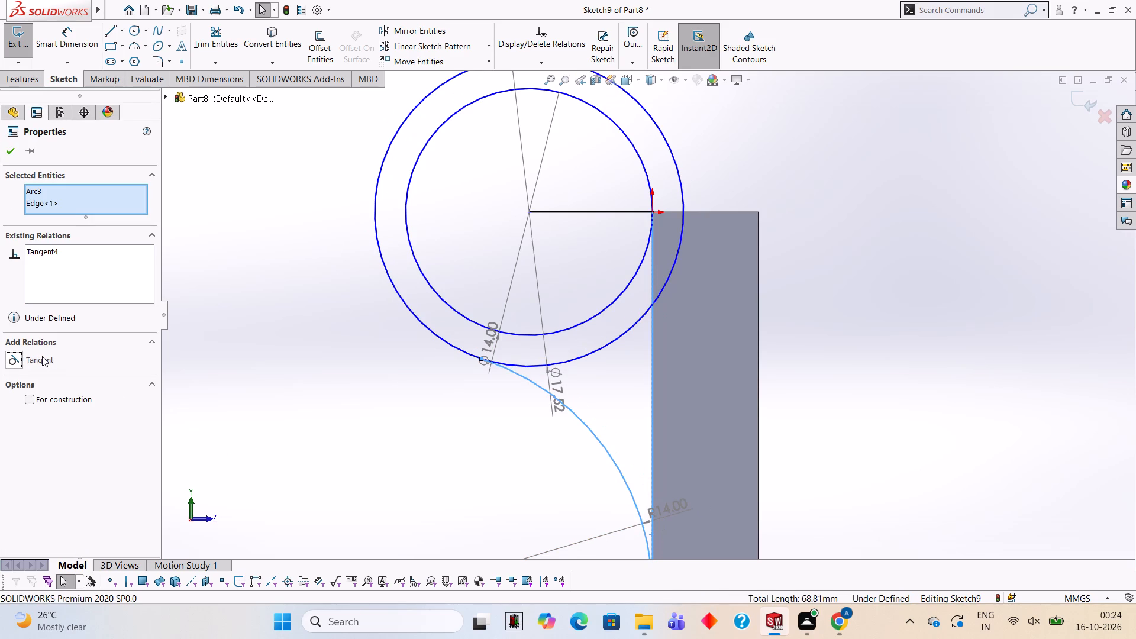
pyautogui.keyDown('ctrl'); pyautogui.click(42, 356); pyautogui.keyUp('ctrl')
pyautogui.press('Escape')
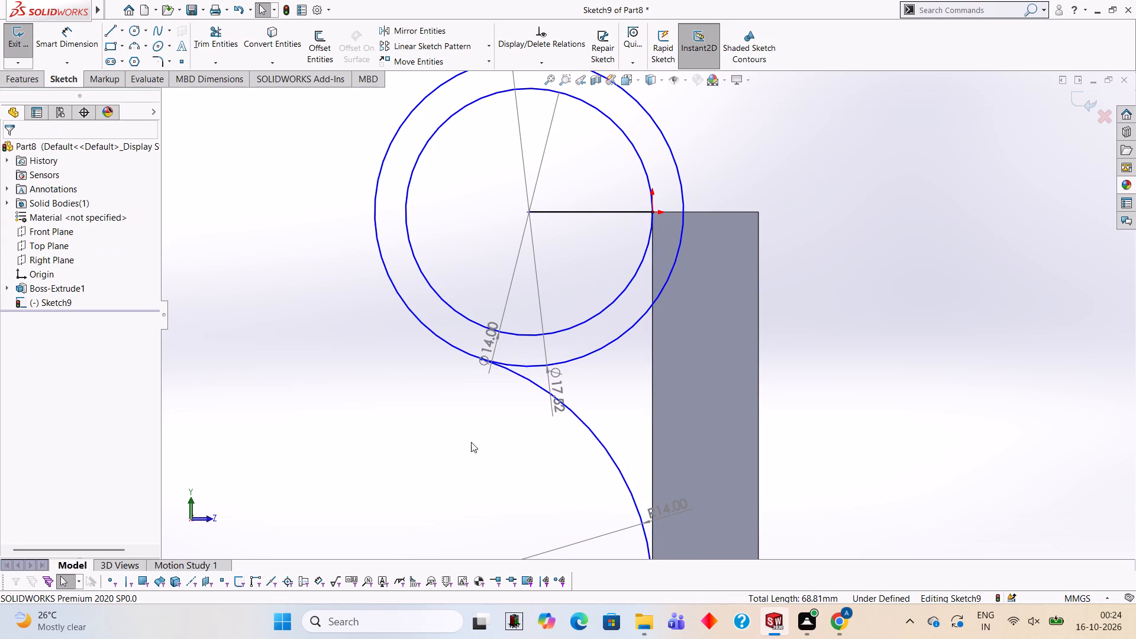
# Dimension the outer circle's diameter and set it to 19 mm.
pyautogui.scroll(3, 525, 433)
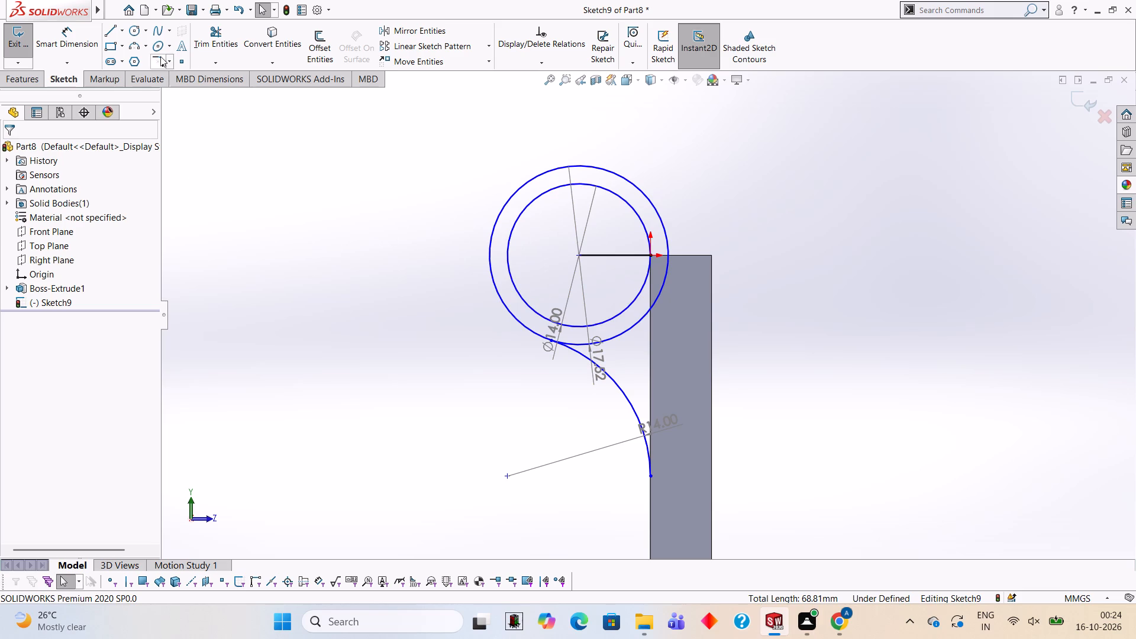
pyautogui.click(54, 26)
pyautogui.click(525, 330)
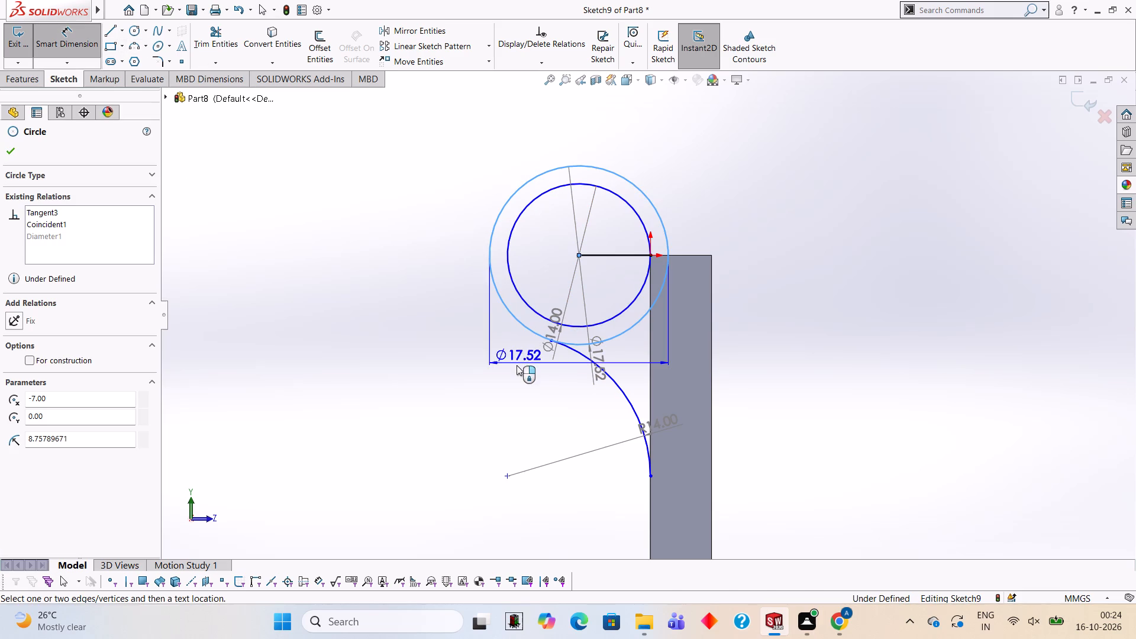
pyautogui.click(457, 422)
pyautogui.write('19')
pyautogui.press('Return')
pyautogui.press('Escape')
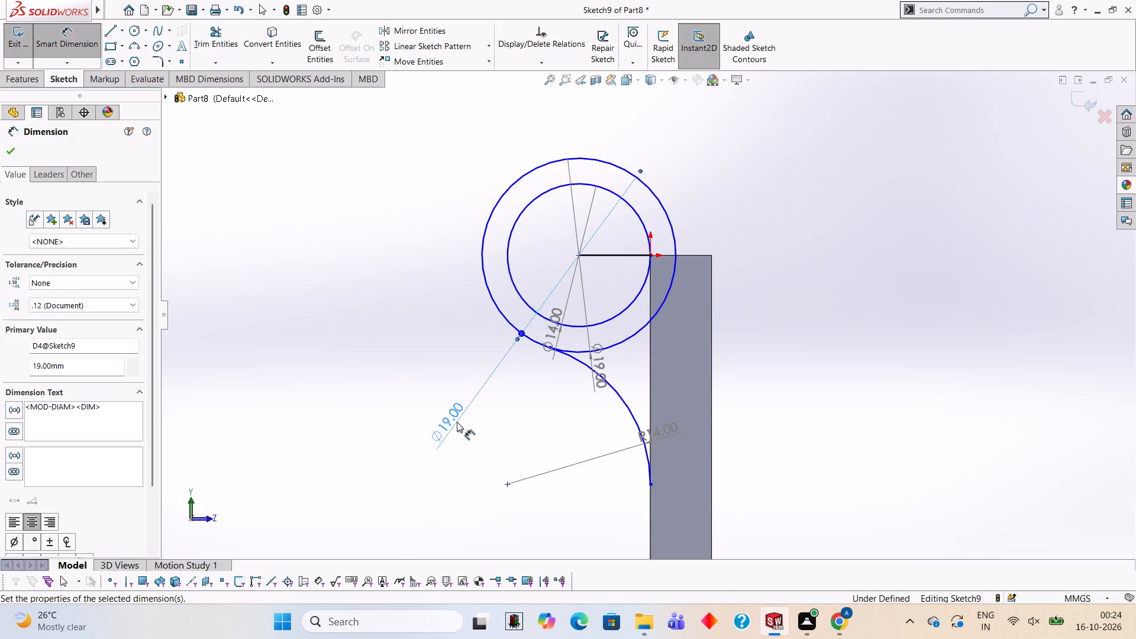
pyautogui.press('Escape')
pyautogui.press('Escape')
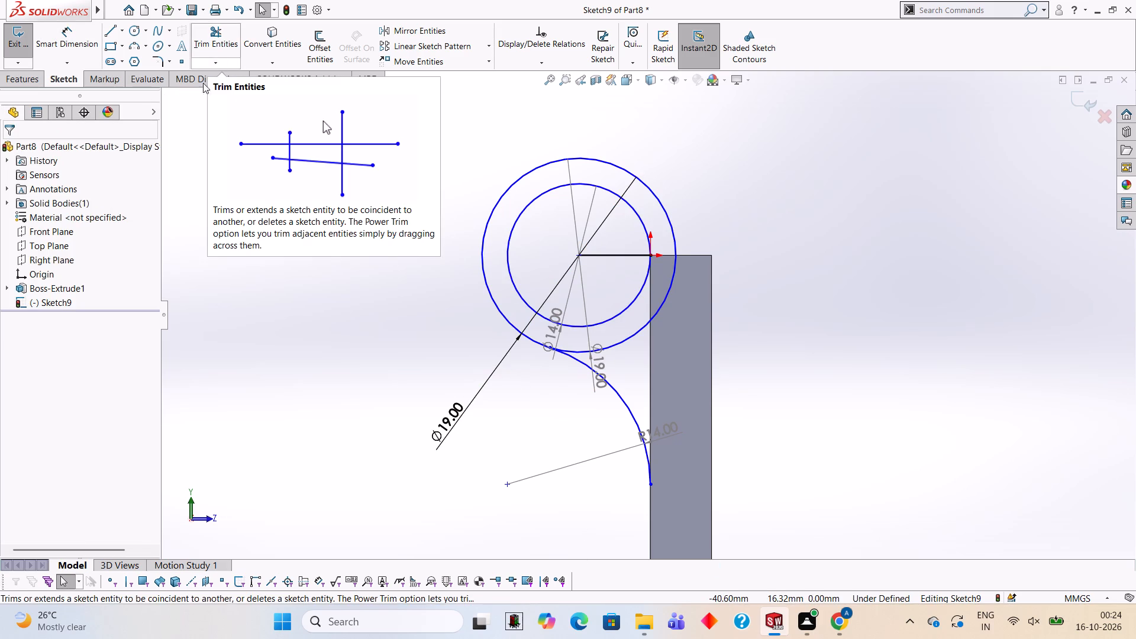
# Add a 14 mm diameter dimension to the inner circle.
pyautogui.click(79, 41)
pyautogui.click(519, 291)
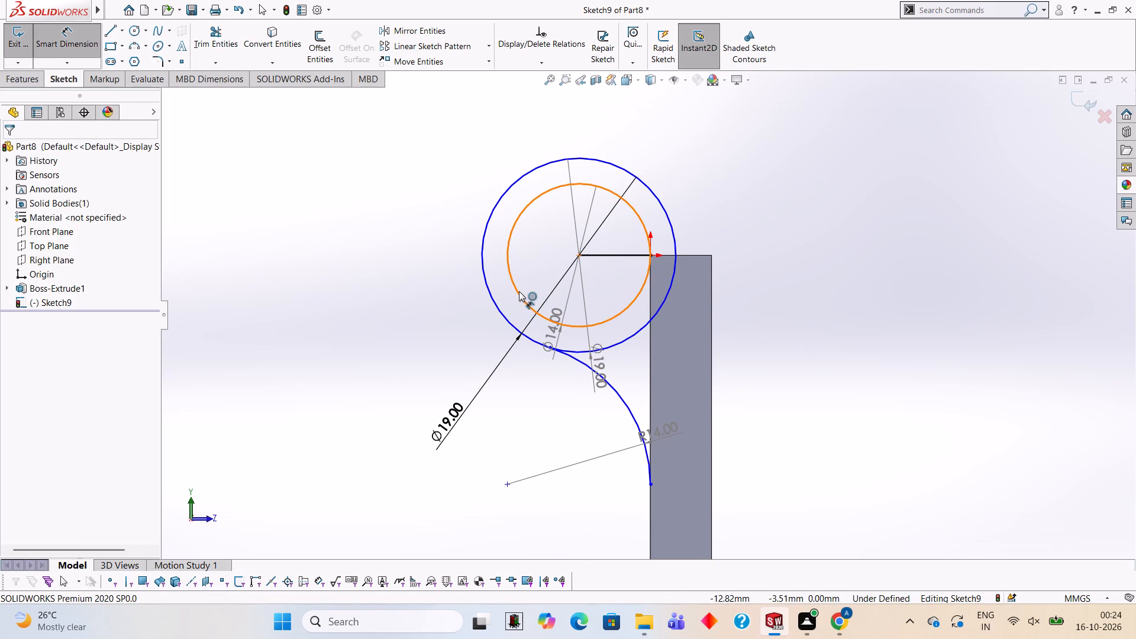
pyautogui.click(406, 376)
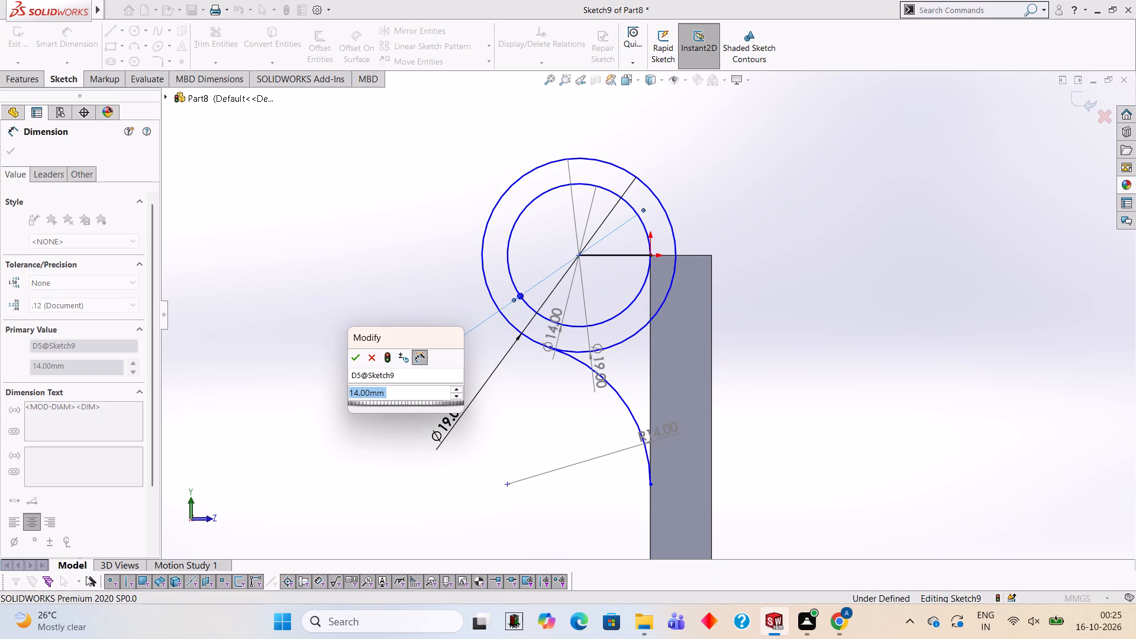
pyautogui.press('Return')
pyautogui.press('Escape')
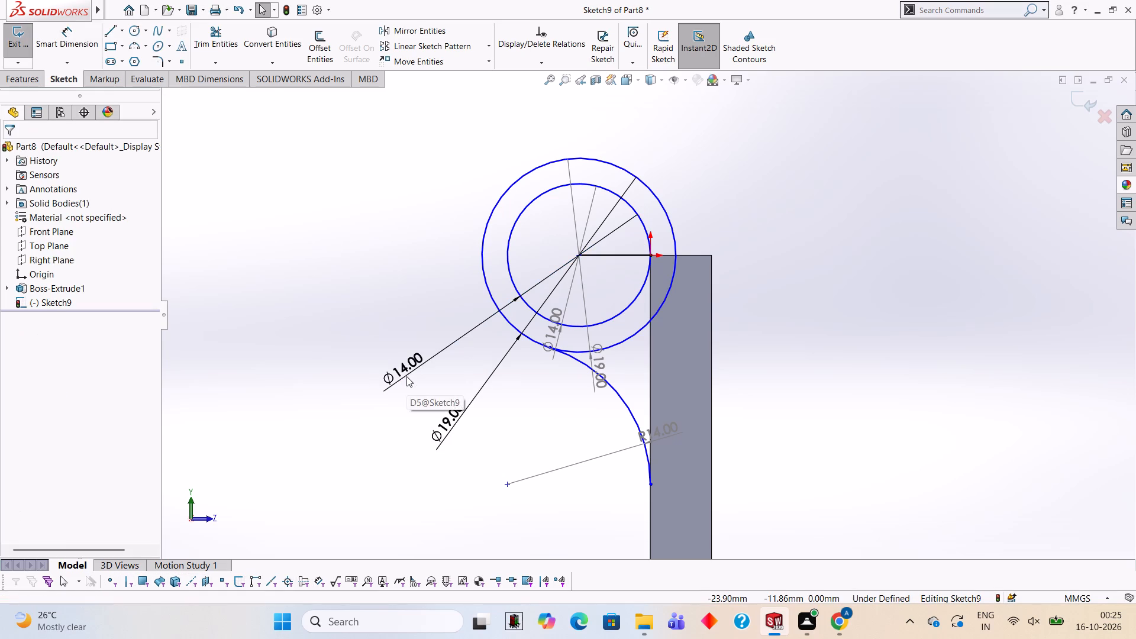
# Add a 7 mm horizontal dimension between the circles' centre and the origin.
pyautogui.click(576, 254)
pyautogui.click(651, 256)
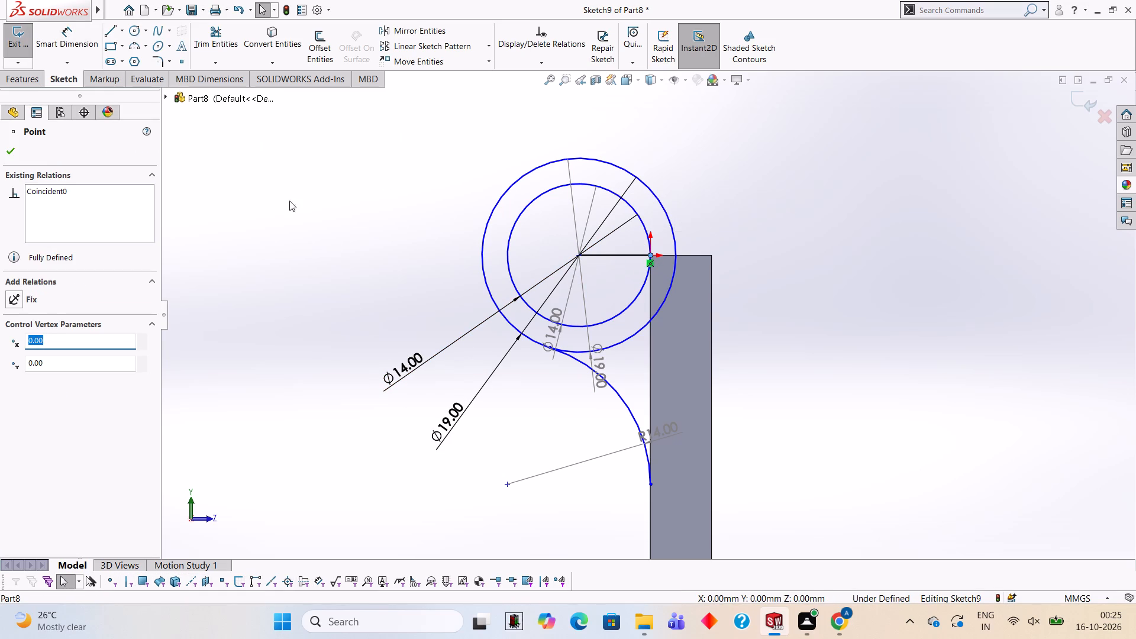
pyautogui.click(80, 52)
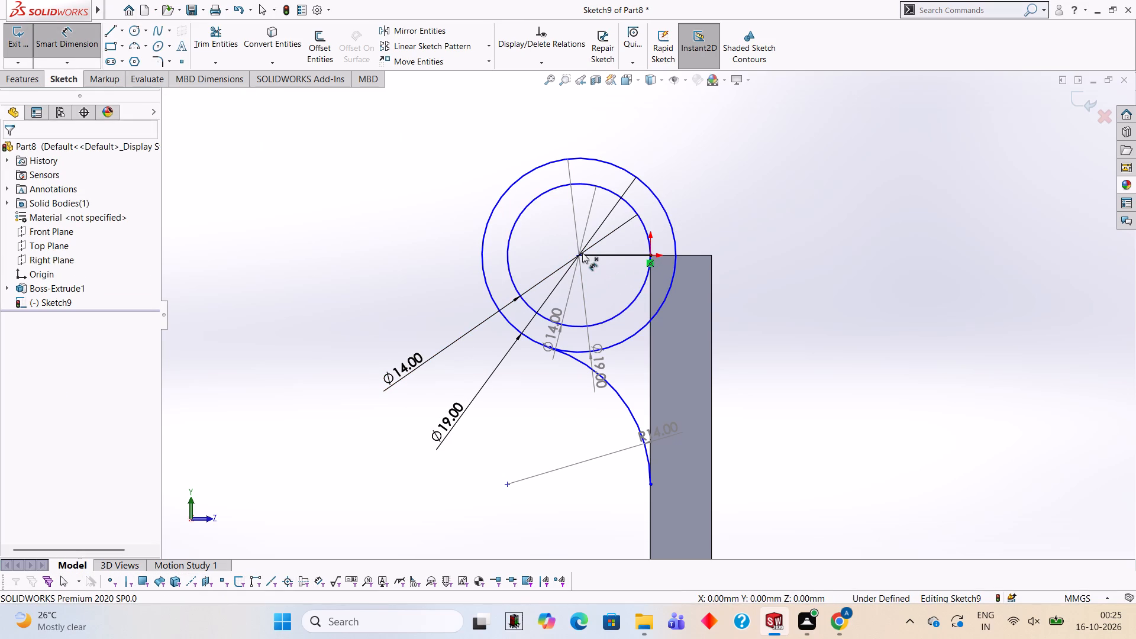
pyautogui.click(576, 253)
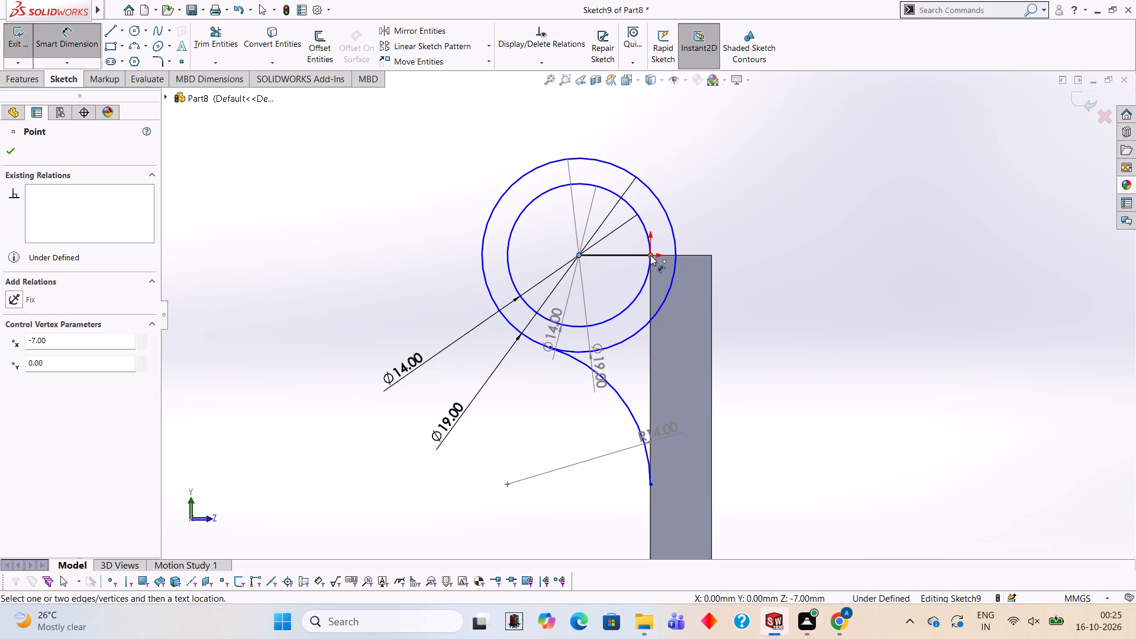
pyautogui.click(651, 255)
pyautogui.click(615, 127)
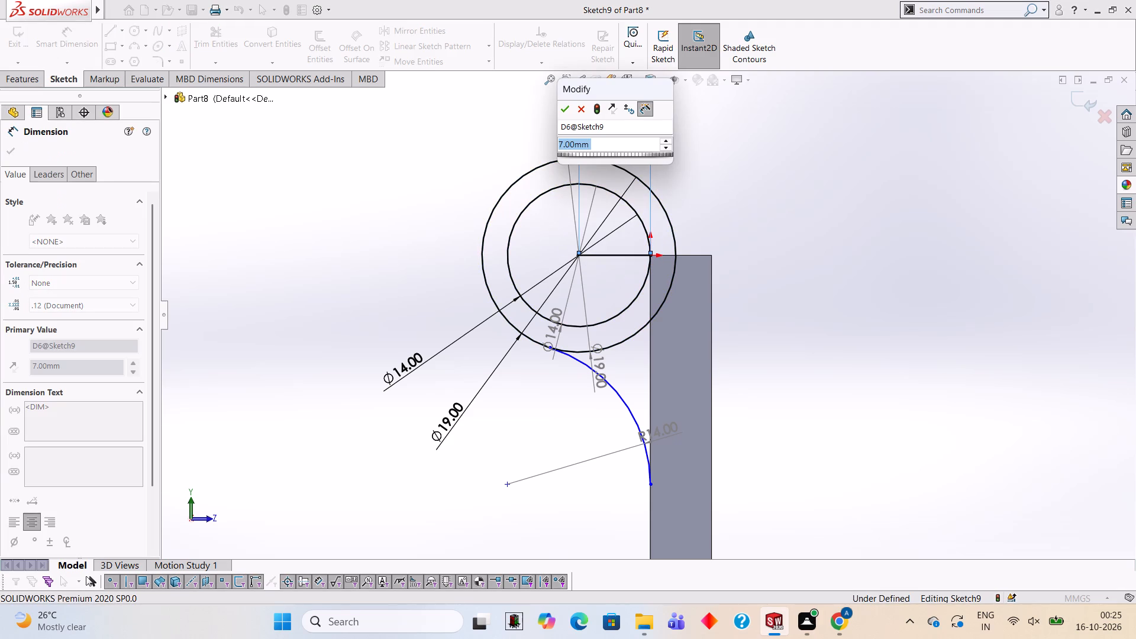
pyautogui.click(563, 103)
pyautogui.click(790, 184)
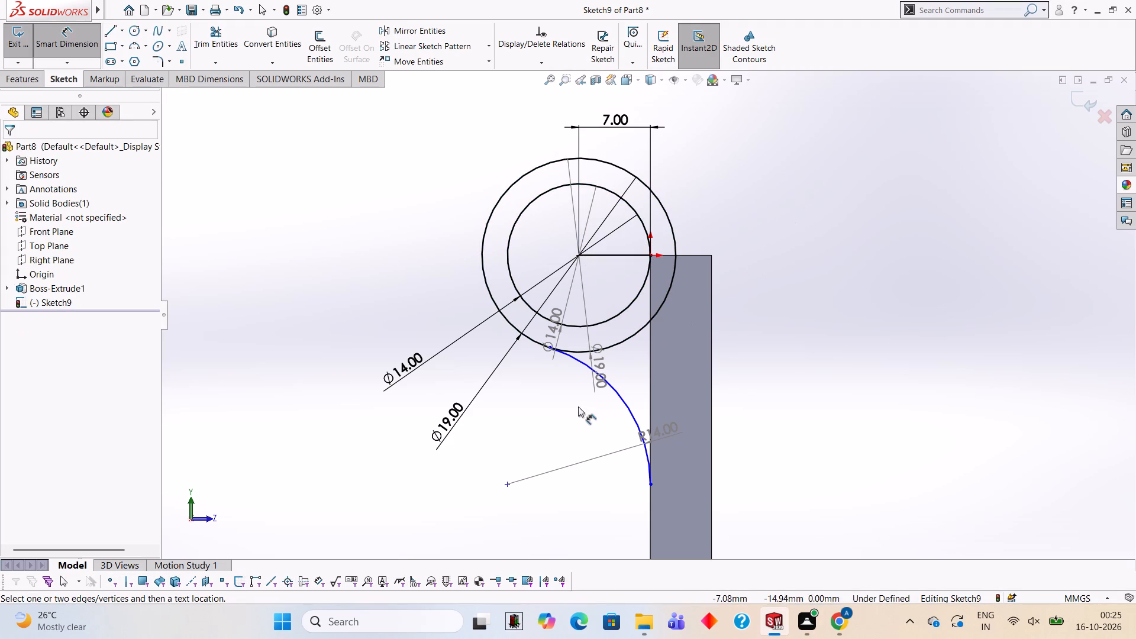
# Add a 14 mm radius dimension to the blending arc below the circles.
pyautogui.click(609, 385)
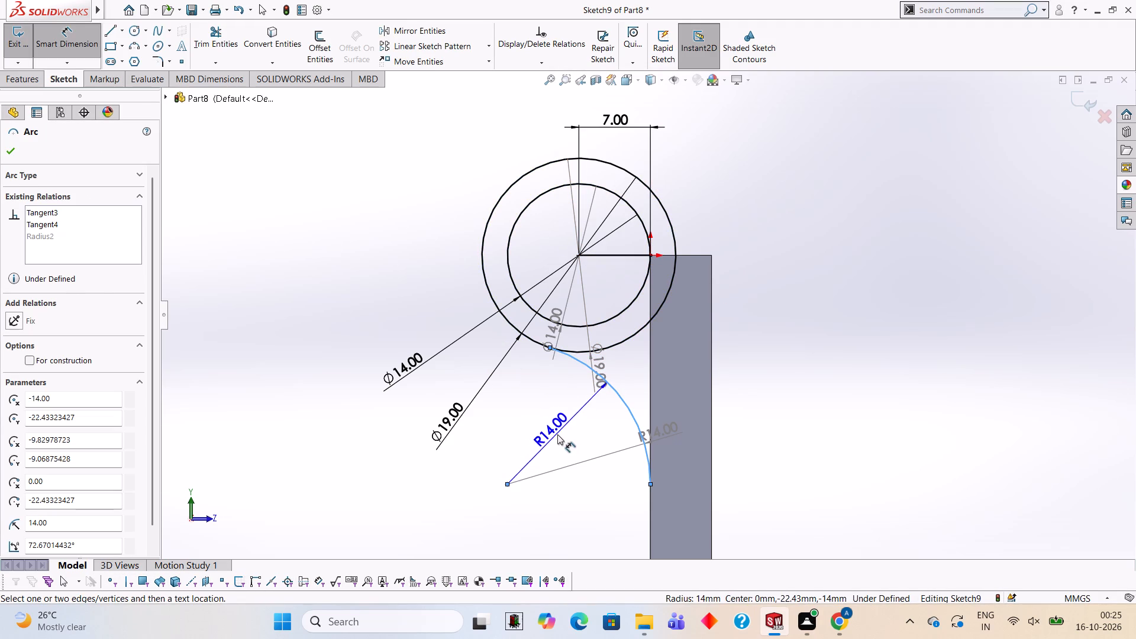
pyautogui.click(573, 425)
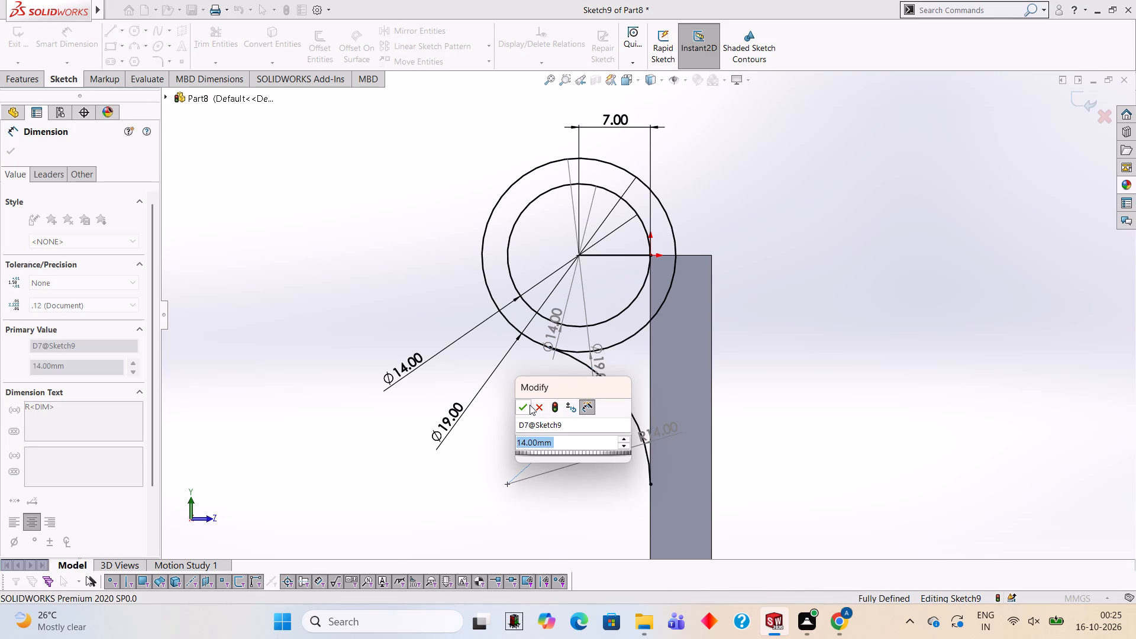
pyautogui.click(530, 405)
pyautogui.click(902, 240)
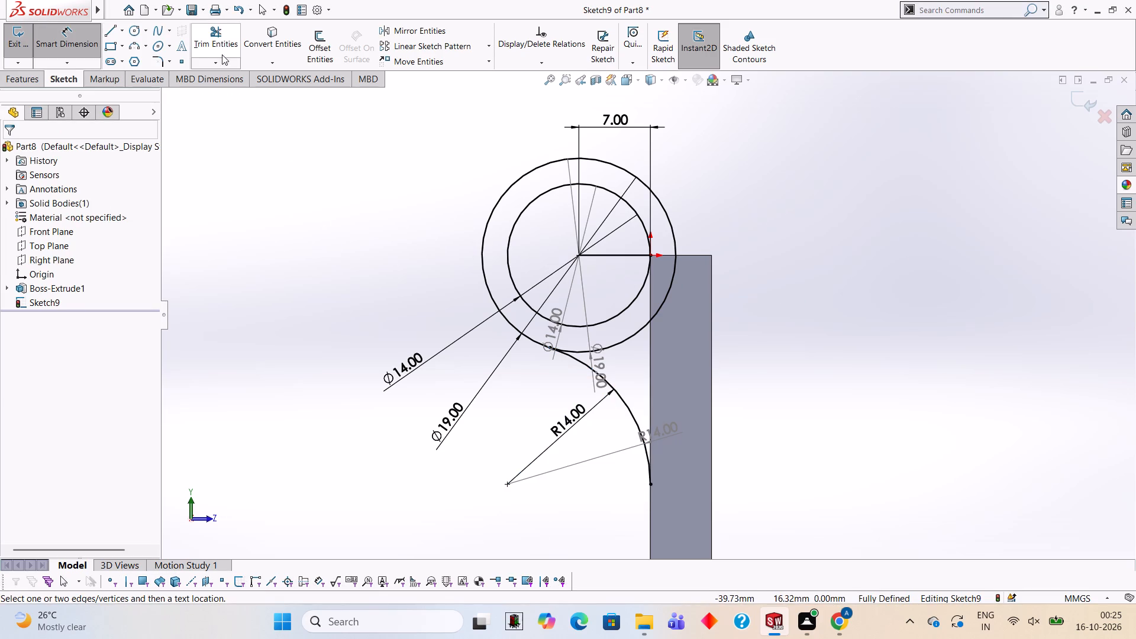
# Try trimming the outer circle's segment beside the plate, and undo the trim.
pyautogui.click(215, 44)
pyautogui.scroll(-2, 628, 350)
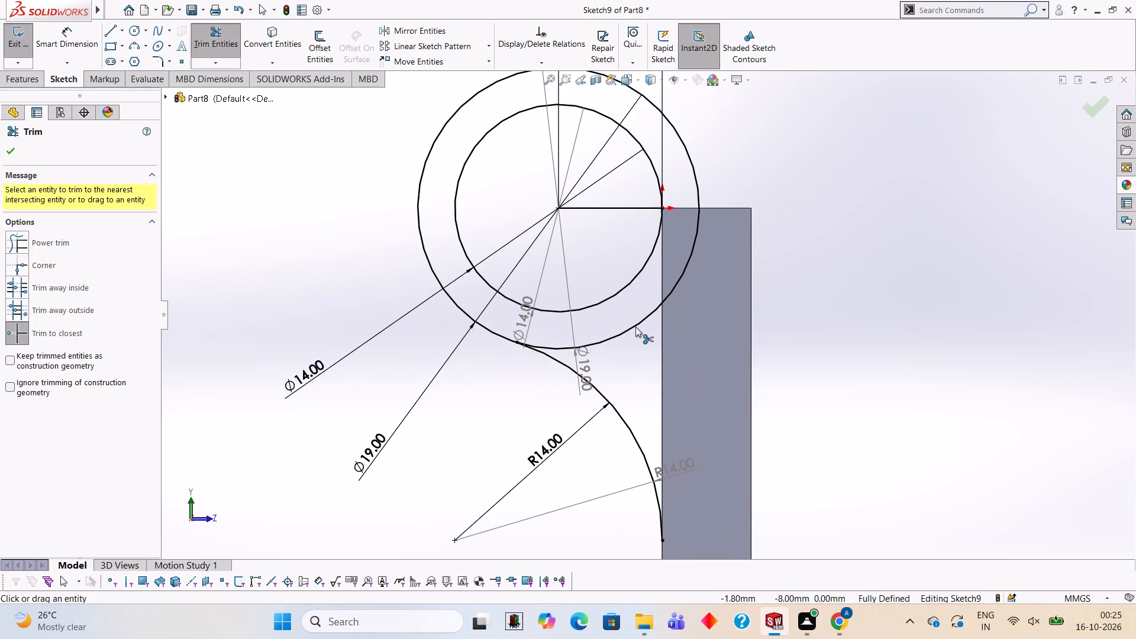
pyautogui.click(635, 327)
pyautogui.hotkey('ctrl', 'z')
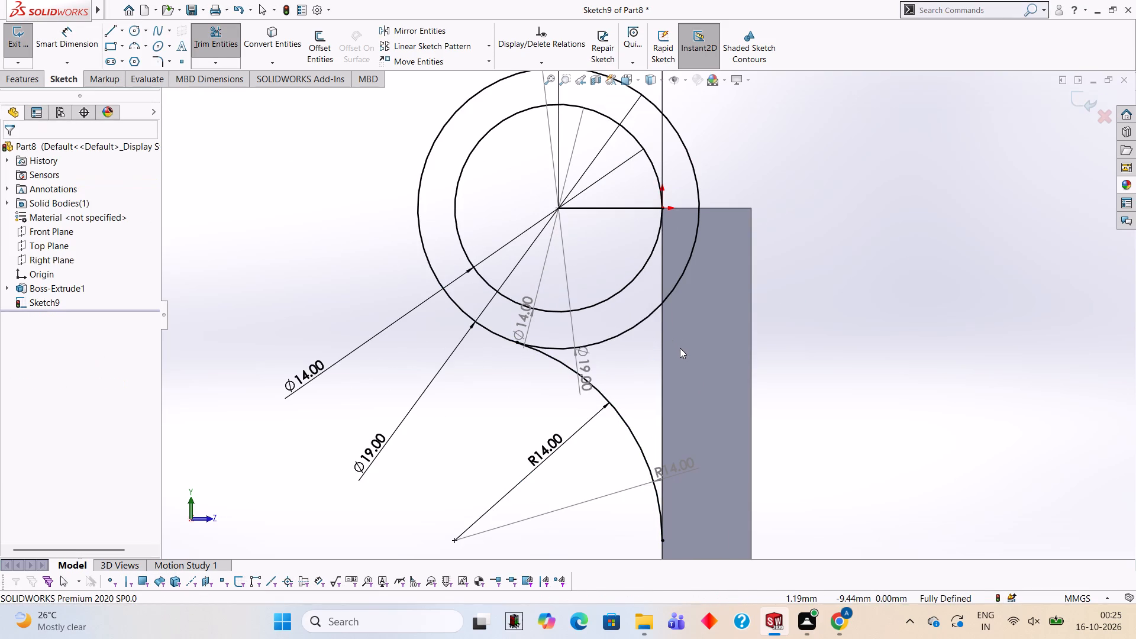
# Draw a horizontal line from the circles' centre, away from the plate, ending beyond the outer circle.
pyautogui.click(115, 33)
pyautogui.click(560, 210)
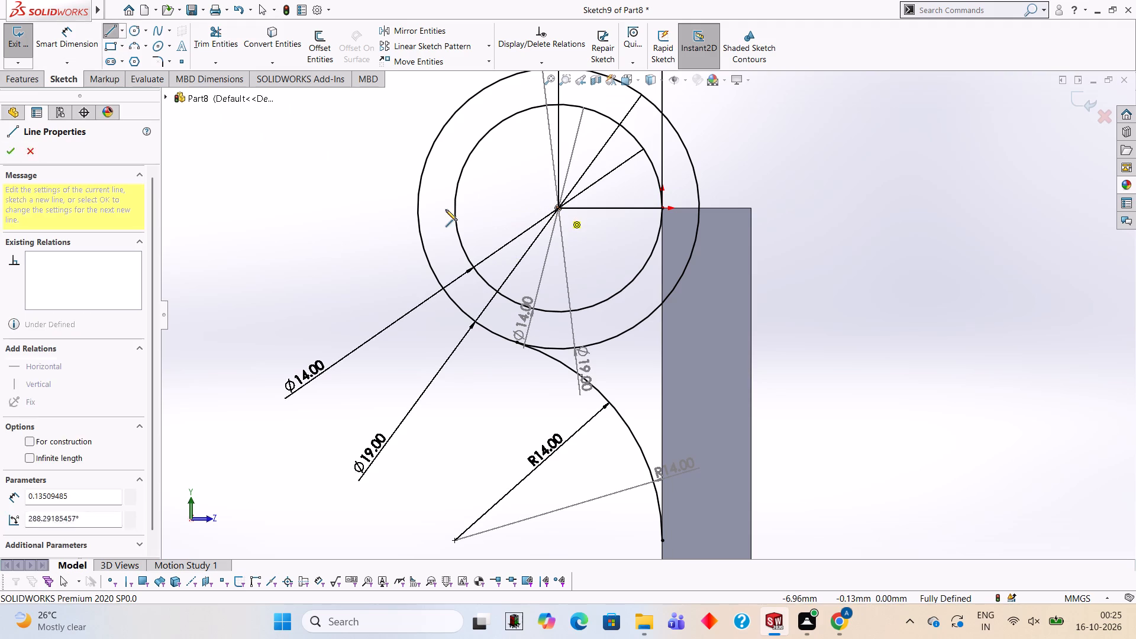
pyautogui.click(377, 209)
pyautogui.press('Escape')
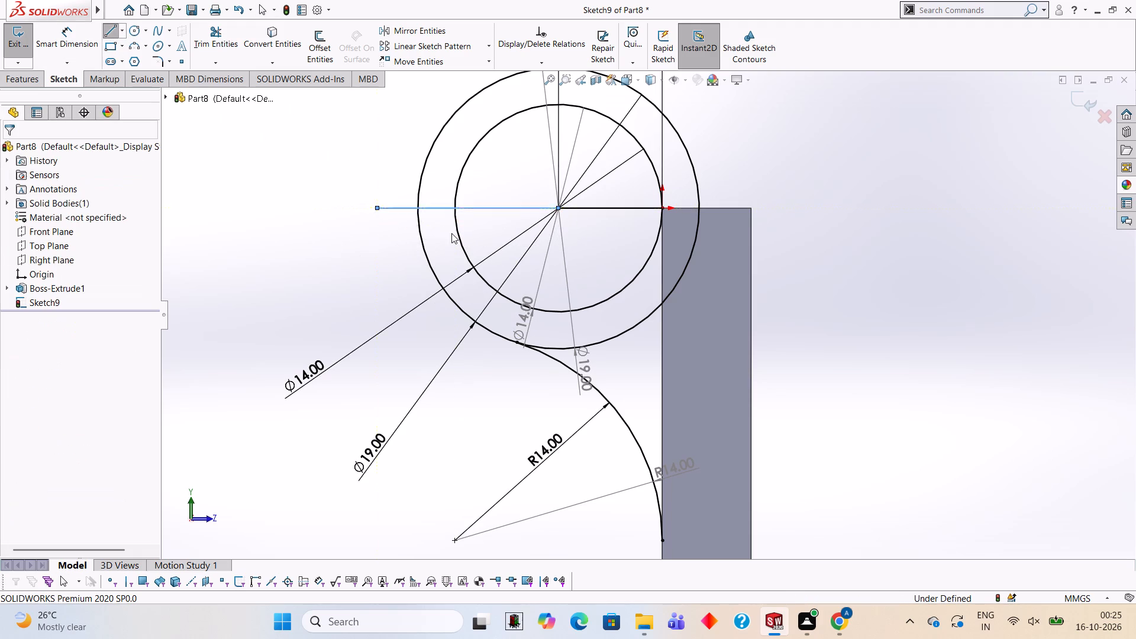
pyautogui.press('Escape')
pyautogui.press('Escape')
# Trim the outer circle to its lower arc between line and blend, removing the whole inner circle and the line's overhanging end.
pyautogui.click(230, 44)
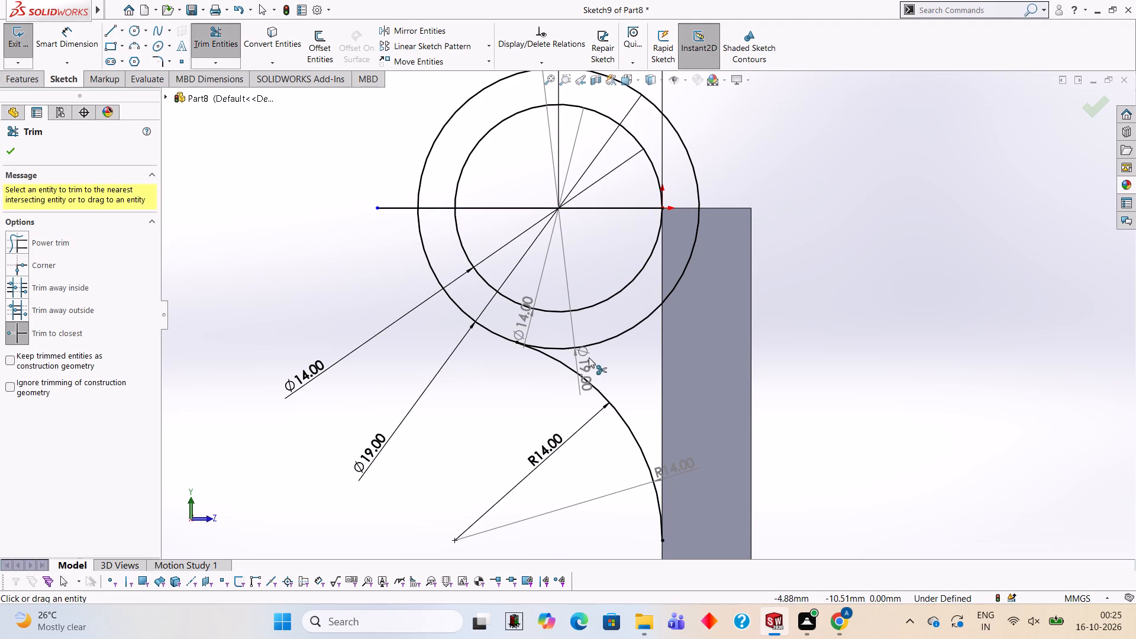
pyautogui.click(628, 334)
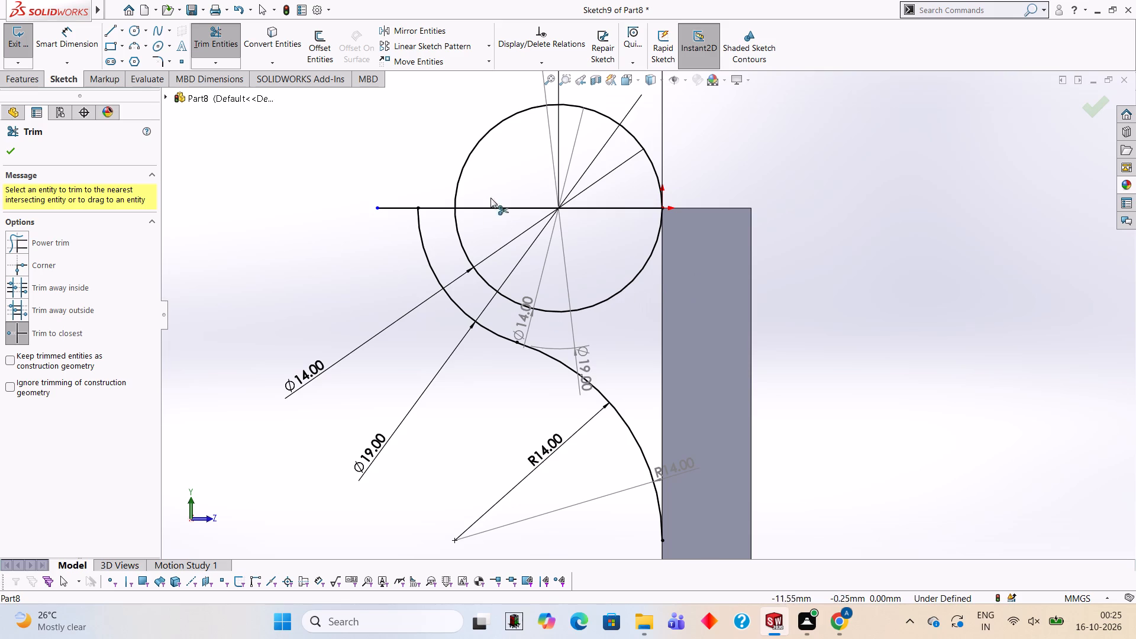
pyautogui.click(477, 143)
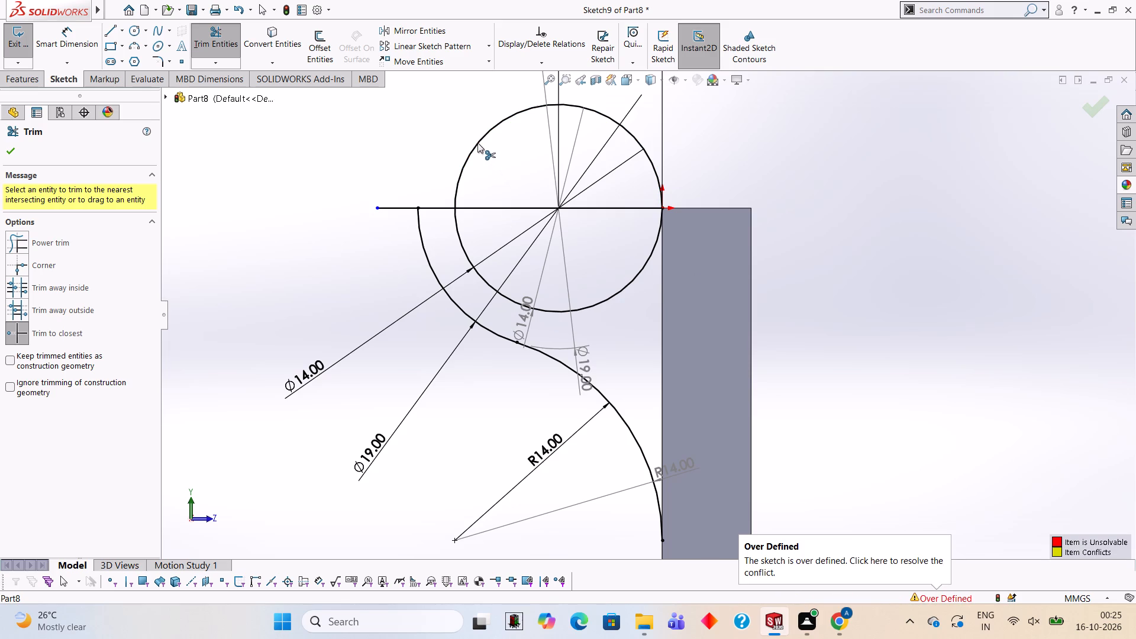
pyautogui.click(477, 143)
pyautogui.click(632, 287)
pyautogui.click(632, 285)
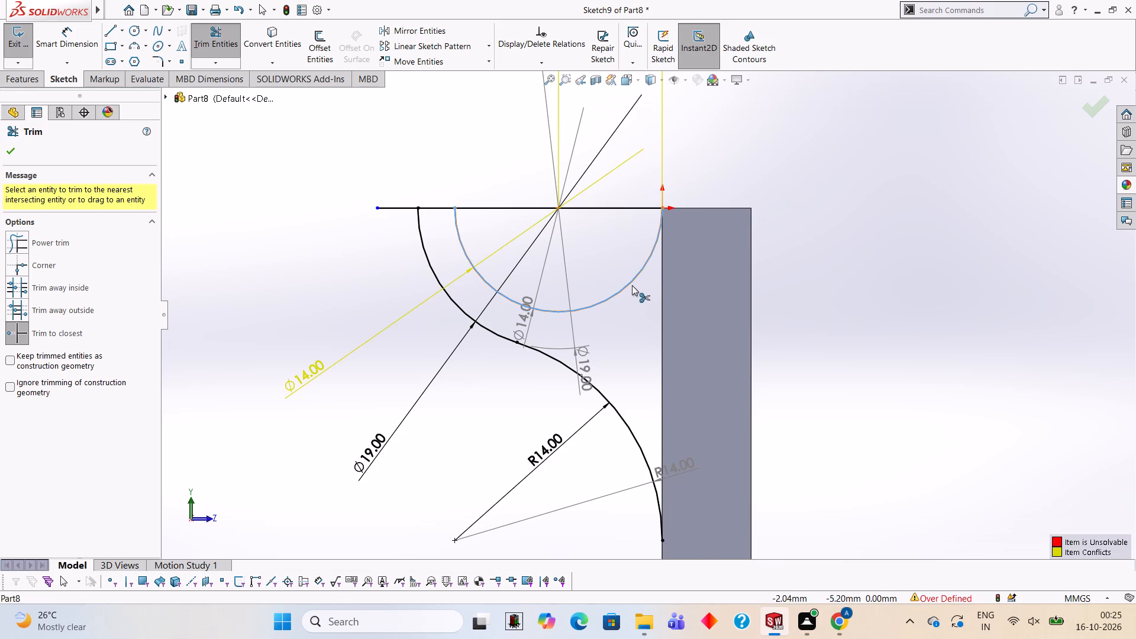
pyautogui.click(398, 206)
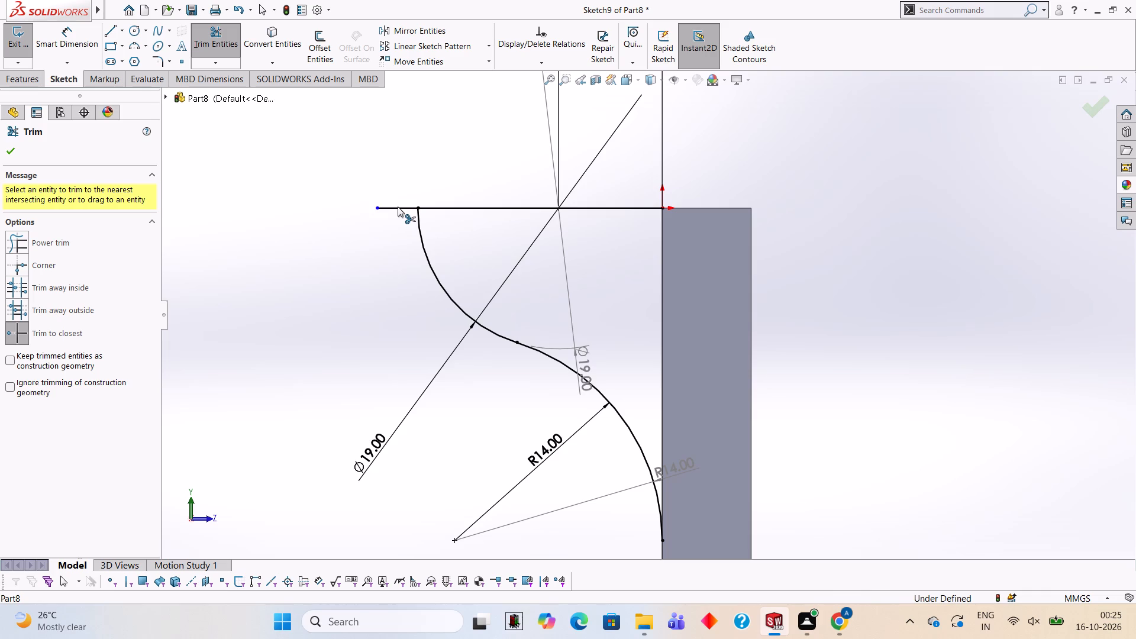
# Draw a vertical line from the origin to the lower end of the R14 arc, closing the hook profile.
pyautogui.click(114, 30)
pyautogui.scroll(3, 609, 305)
pyautogui.scroll(-1, 641, 385)
pyautogui.scroll(3, 644, 392)
pyautogui.scroll(-2, 659, 348)
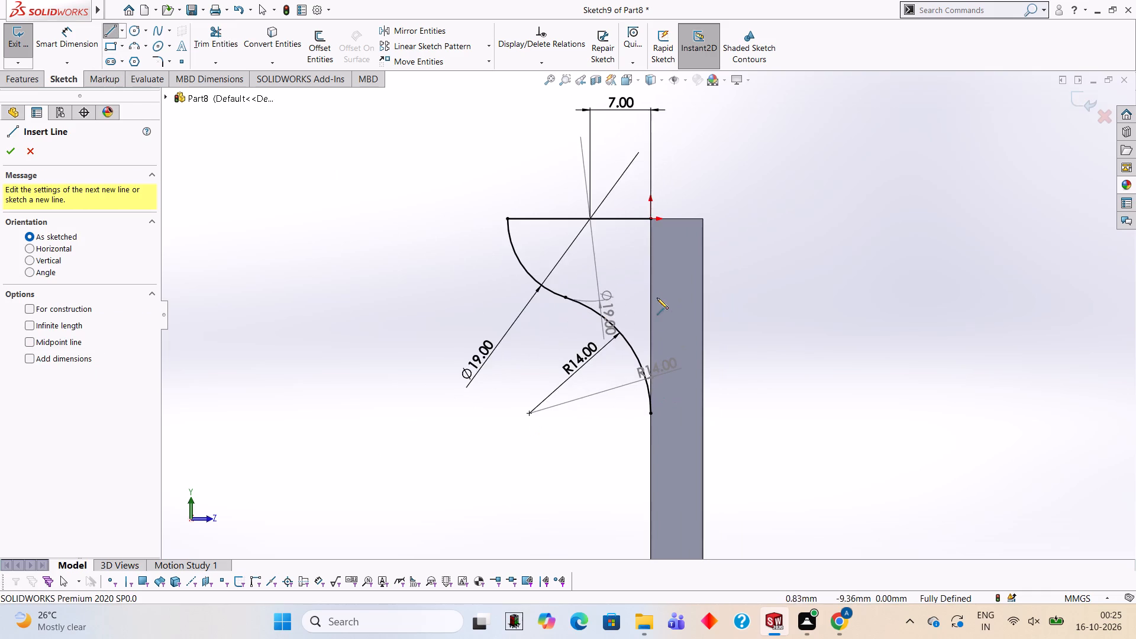
pyautogui.click(650, 217)
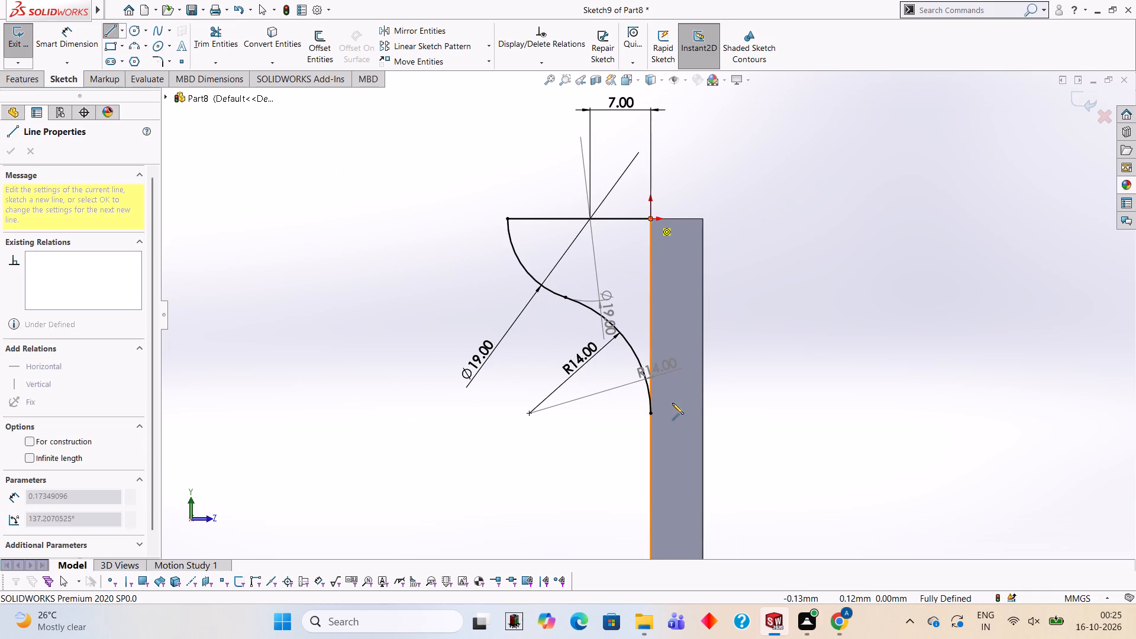
pyautogui.click(649, 413)
pyautogui.press('Escape')
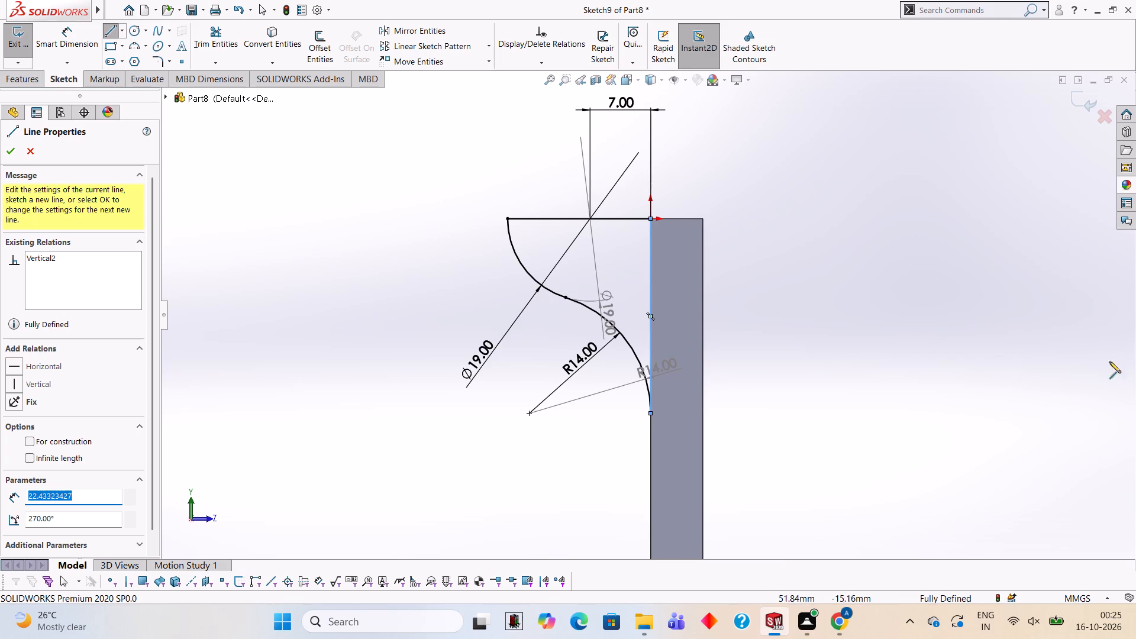
# Extrude the hook profile 58 mm blind in the reversed direction, along the plate, merged with the body.
pyautogui.click(30, 79)
pyautogui.click(41, 49)
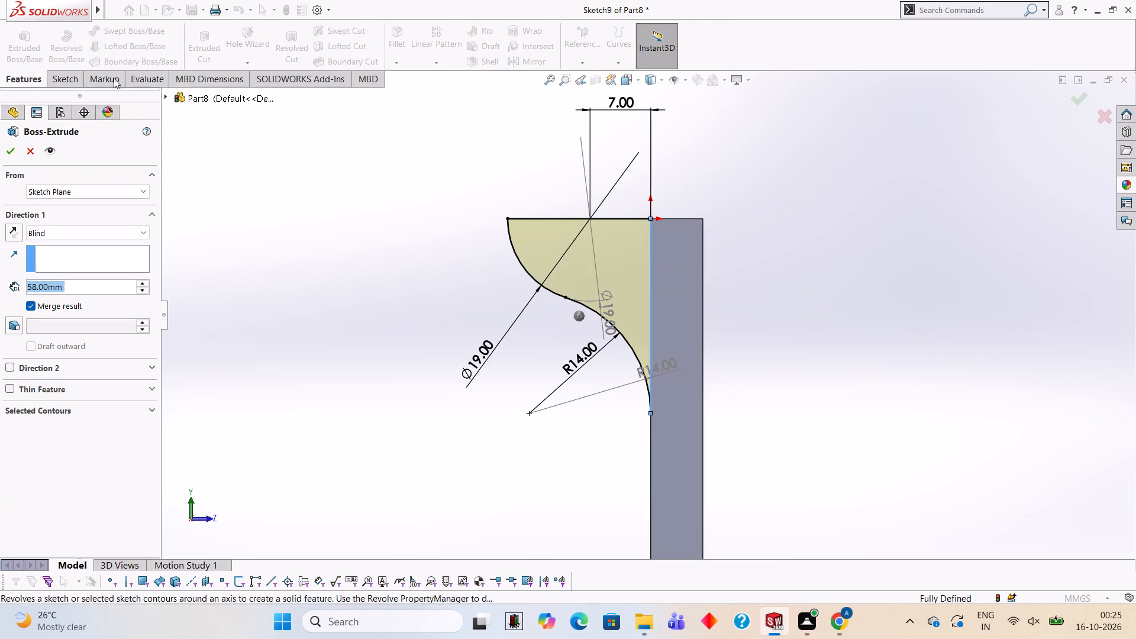
pyautogui.moveTo(749, 240); pyautogui.dragTo(625, 365, button='middle')
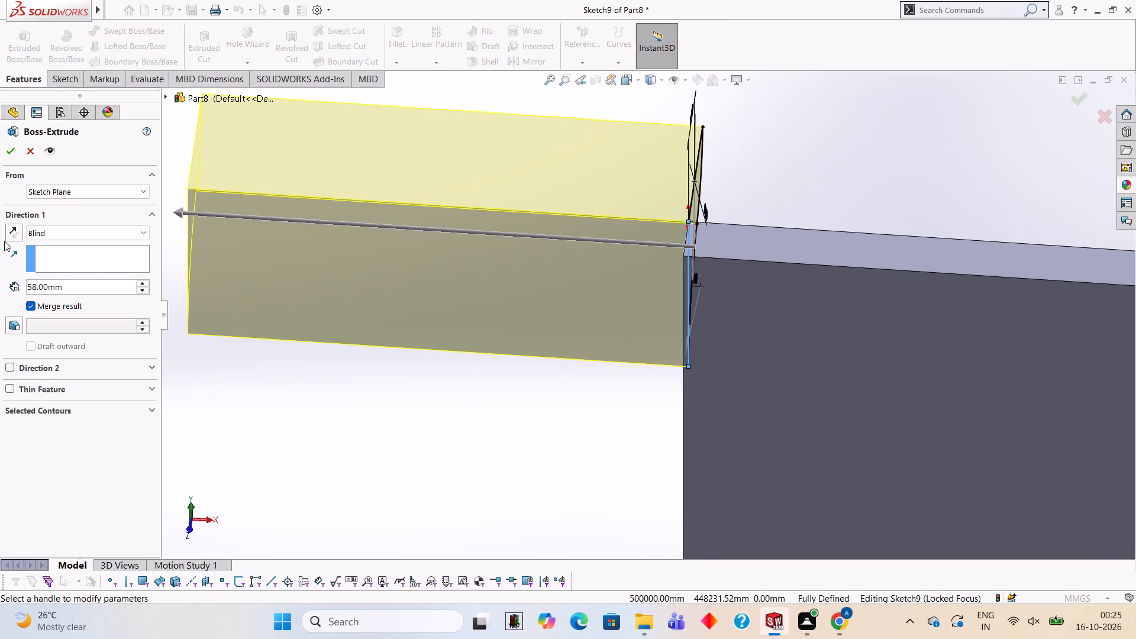
pyautogui.click(12, 235)
pyautogui.scroll(2, 514, 320)
pyautogui.moveTo(531, 334); pyautogui.dragTo(560, 353, button='middle')
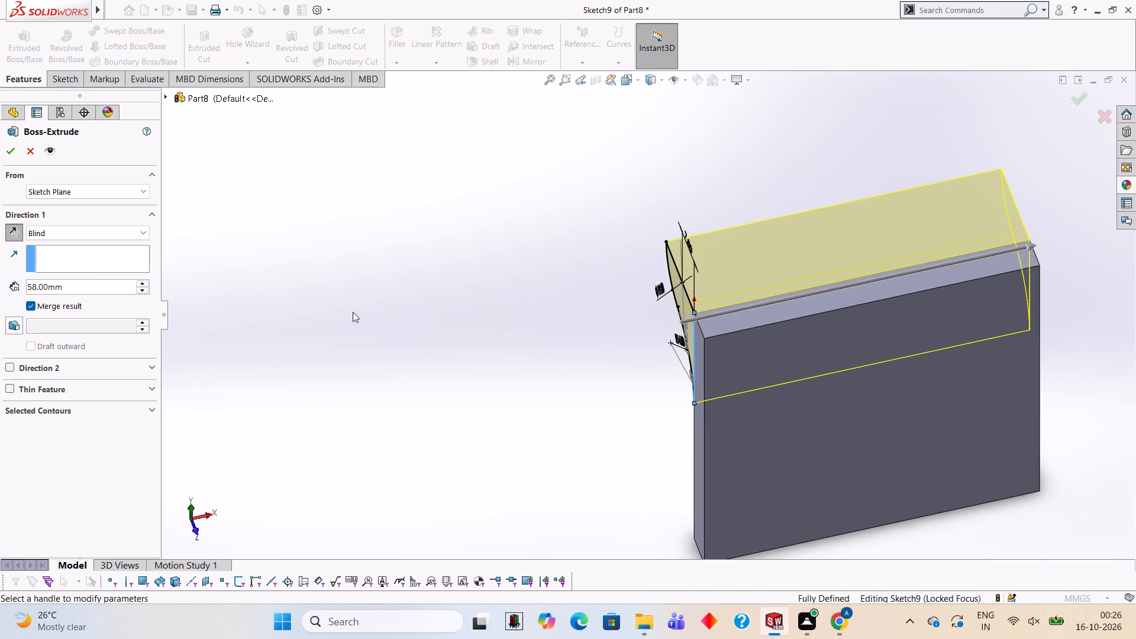
pyautogui.click(7, 148)
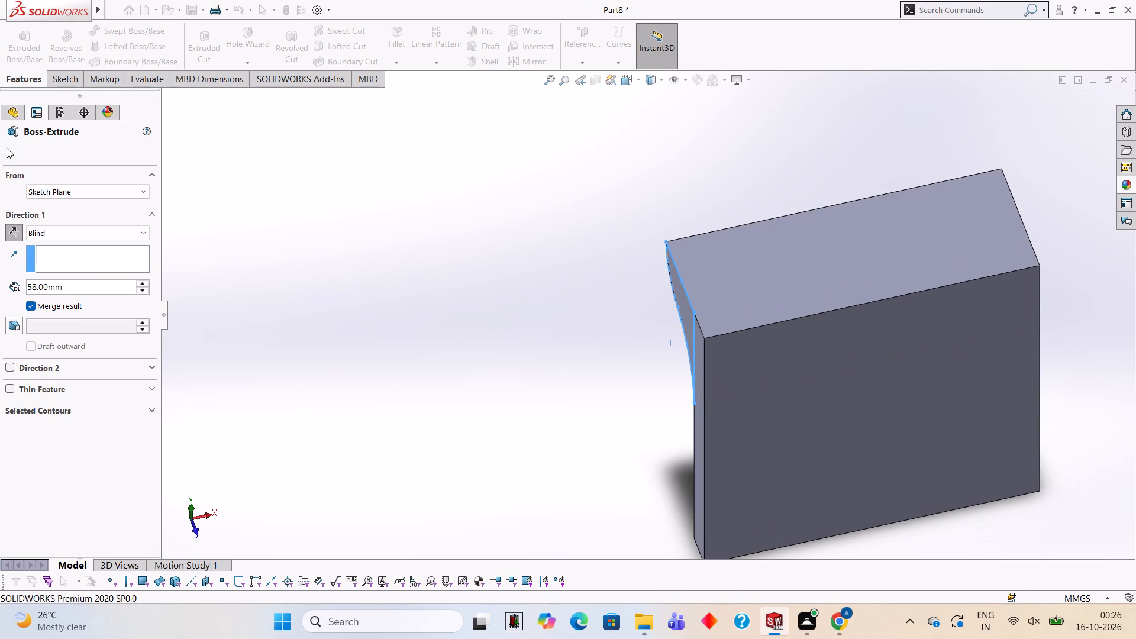
# Start a sketch on the bracket's end face that shows the hook profile, viewed normal to the face.
pyautogui.click(384, 234)
pyautogui.moveTo(562, 342); pyautogui.dragTo(679, 275, button='middle')
pyautogui.scroll(3, 726, 369)
pyautogui.moveTo(872, 396); pyautogui.dragTo(836, 304, button='middle')
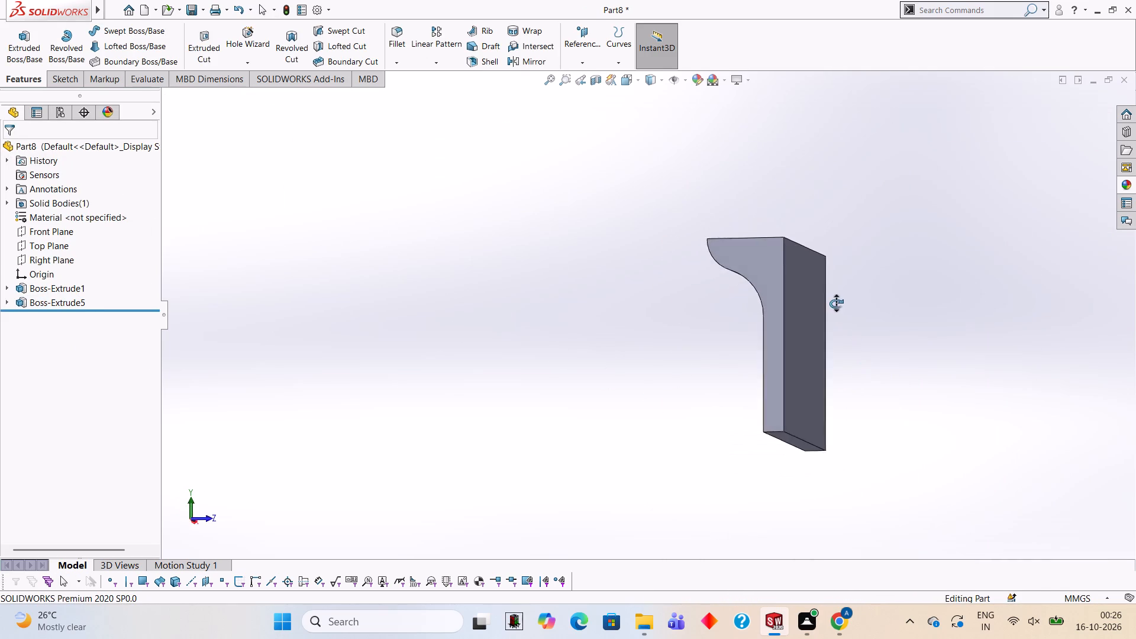
pyautogui.moveTo(836, 304); pyautogui.dragTo(844, 332, button='middle')
pyautogui.moveTo(689, 335); pyautogui.dragTo(724, 343, button='middle')
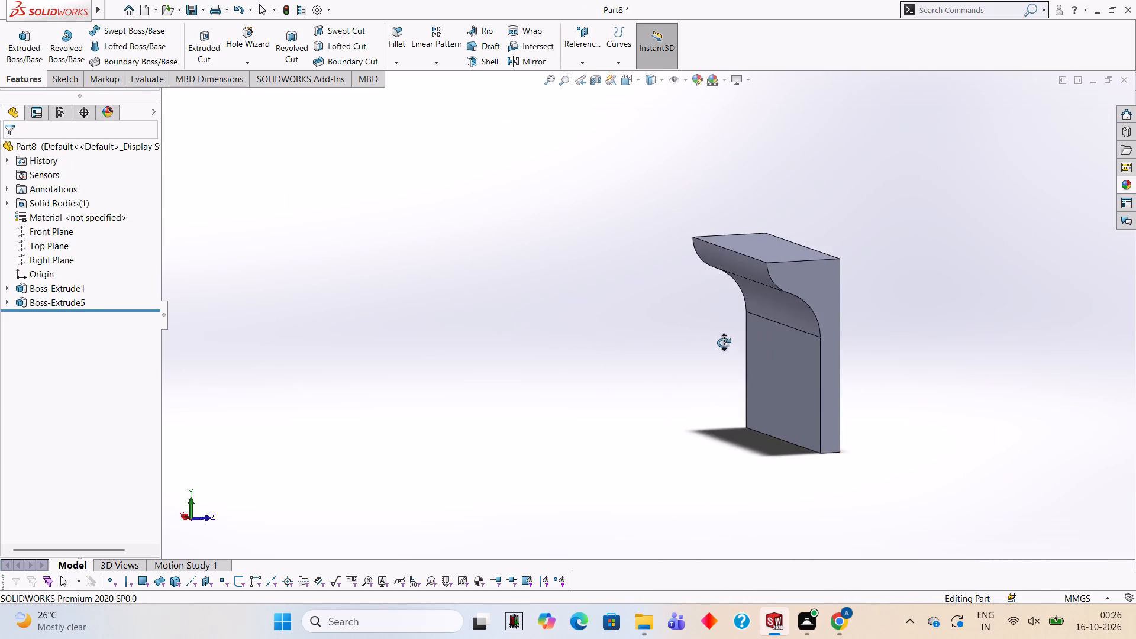
pyautogui.moveTo(724, 343); pyautogui.dragTo(721, 324, button='middle')
pyautogui.moveTo(716, 312); pyautogui.dragTo(698, 306, button='middle')
pyautogui.scroll(-3, 692, 286)
pyautogui.moveTo(851, 282); pyautogui.dragTo(838, 295, button='middle')
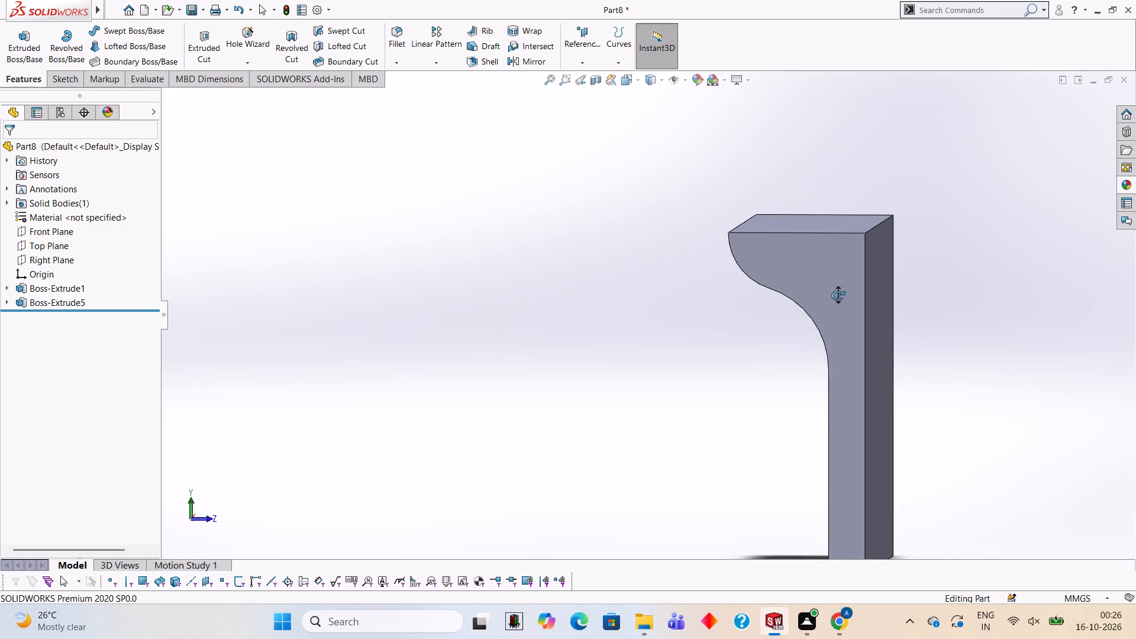
pyautogui.moveTo(838, 295); pyautogui.dragTo(841, 301, button='middle')
pyautogui.click(795, 266)
pyautogui.click(853, 230)
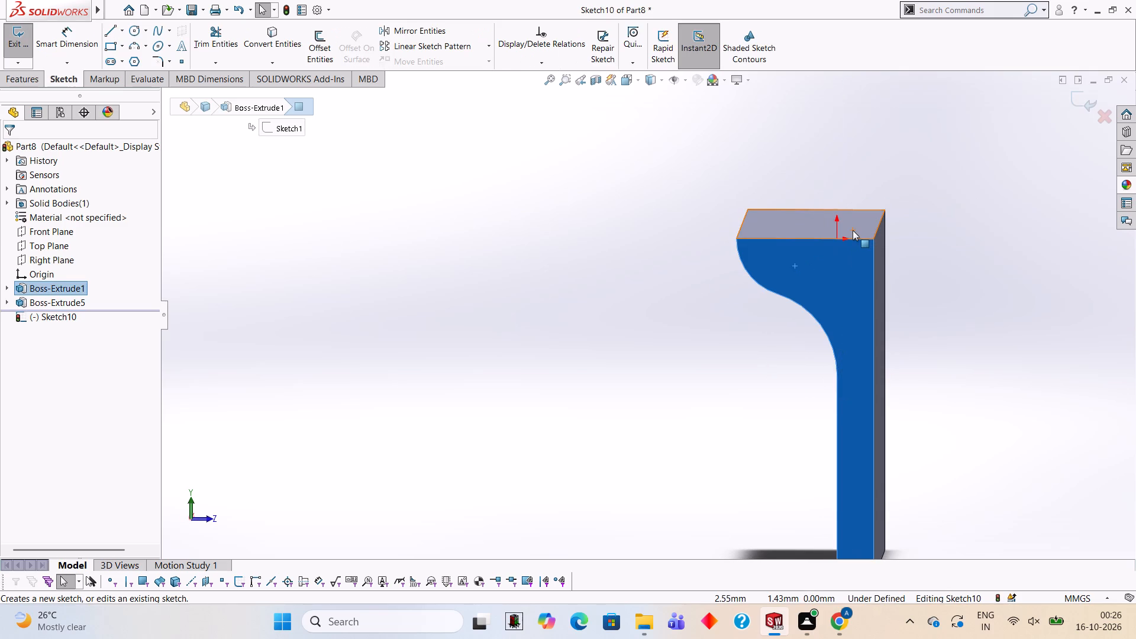
pyautogui.hotkey('ctrl', '8')
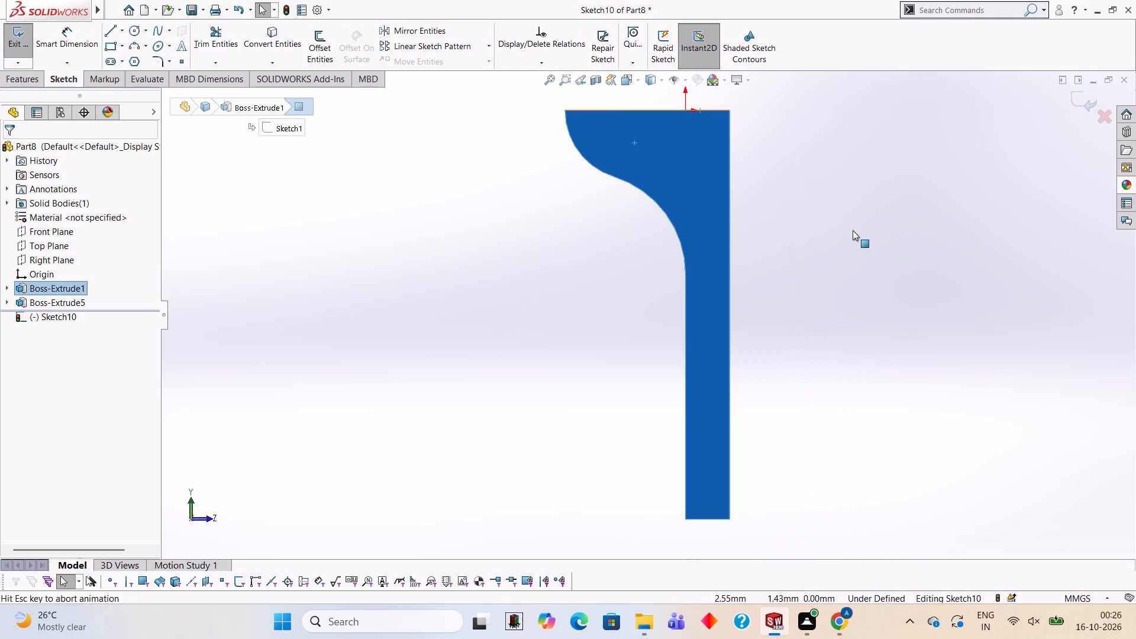
pyautogui.scroll(2, 912, 273)
pyautogui.scroll(-3, 711, 230)
pyautogui.scroll(-3, 614, 131)
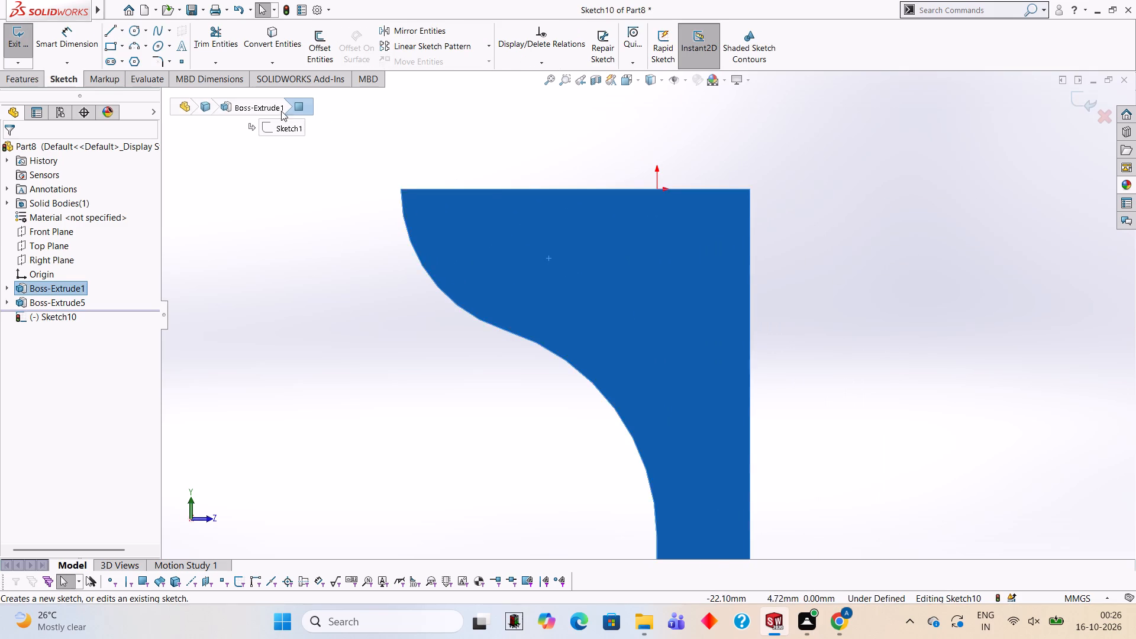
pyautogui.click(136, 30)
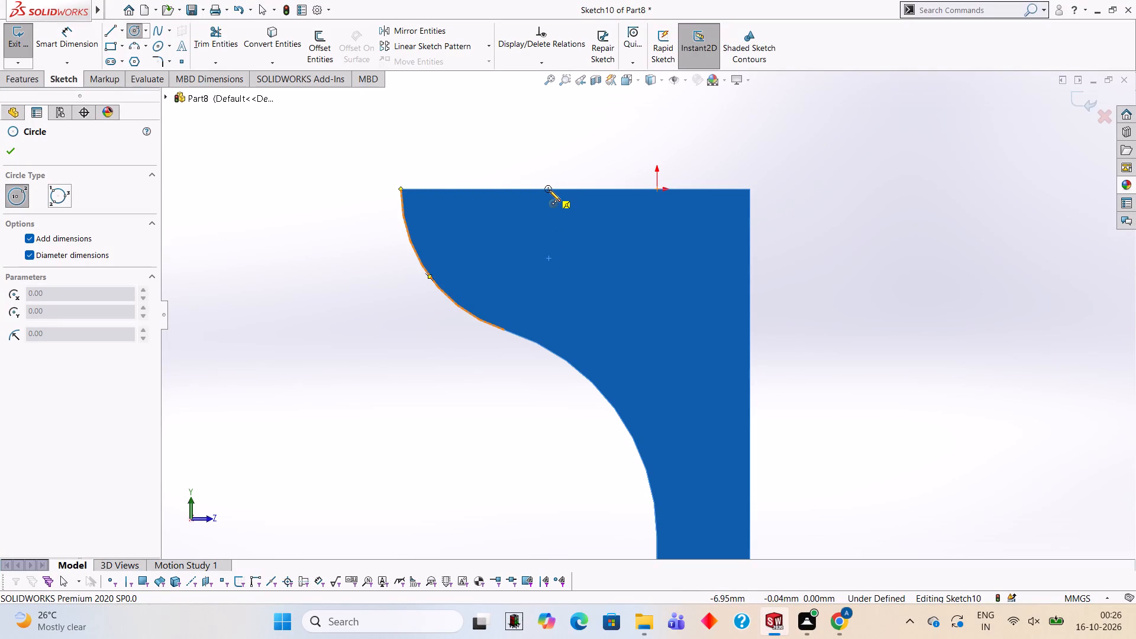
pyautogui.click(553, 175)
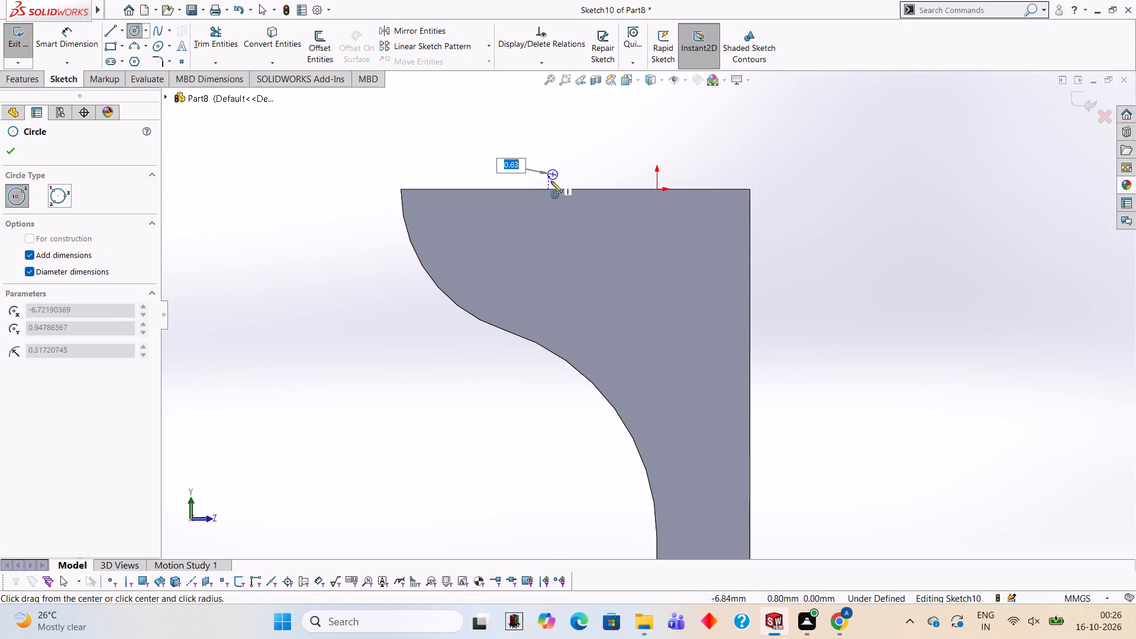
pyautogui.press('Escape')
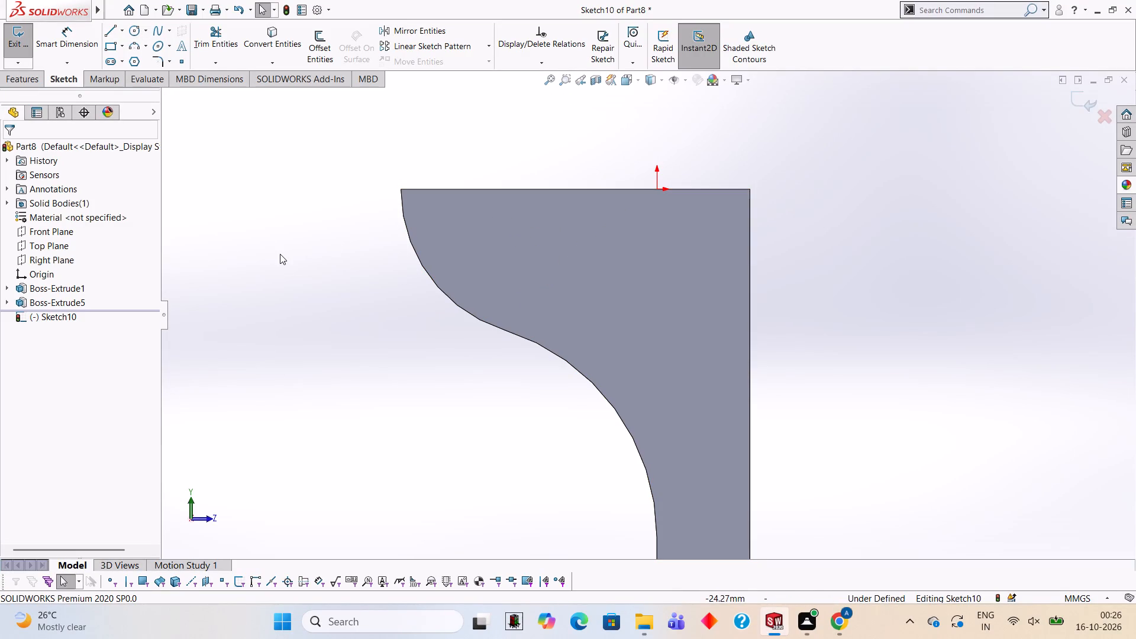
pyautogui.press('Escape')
# Draw a 14 mm diameter circle centred on the hook's outer arc centre, on the top edge.
pyautogui.click(135, 28)
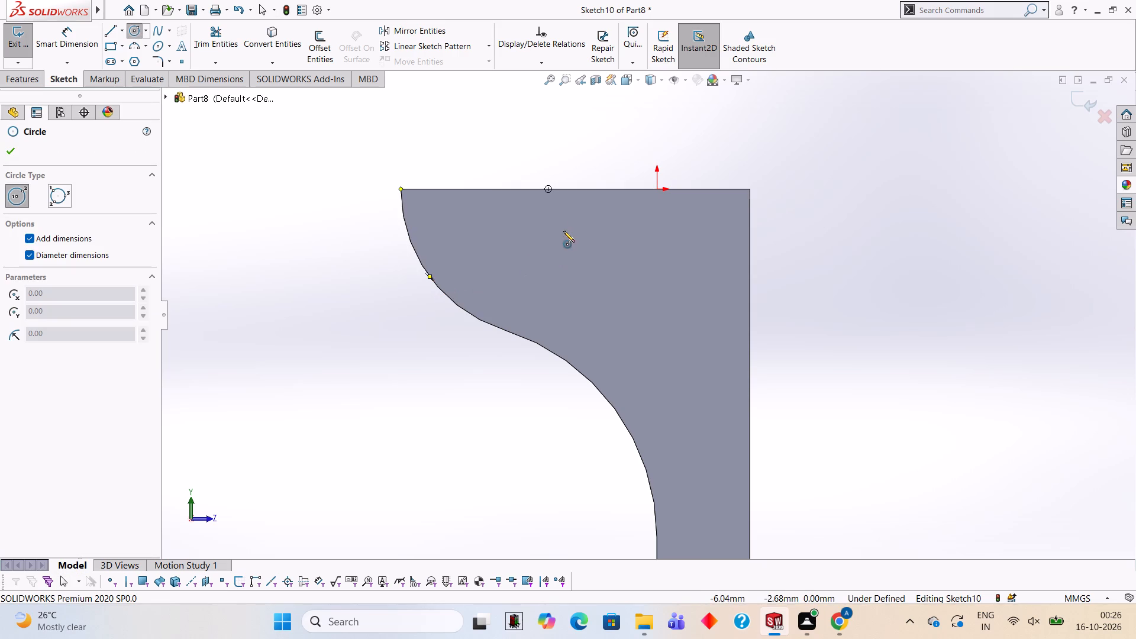
pyautogui.click(547, 188)
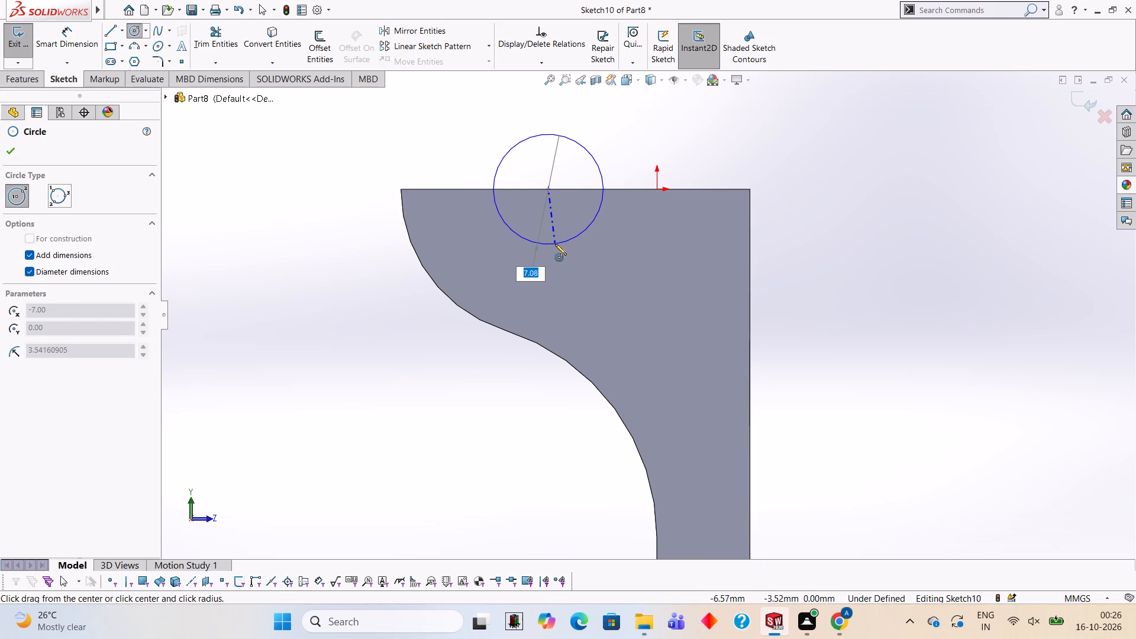
pyautogui.write('14')
pyautogui.press('Return')
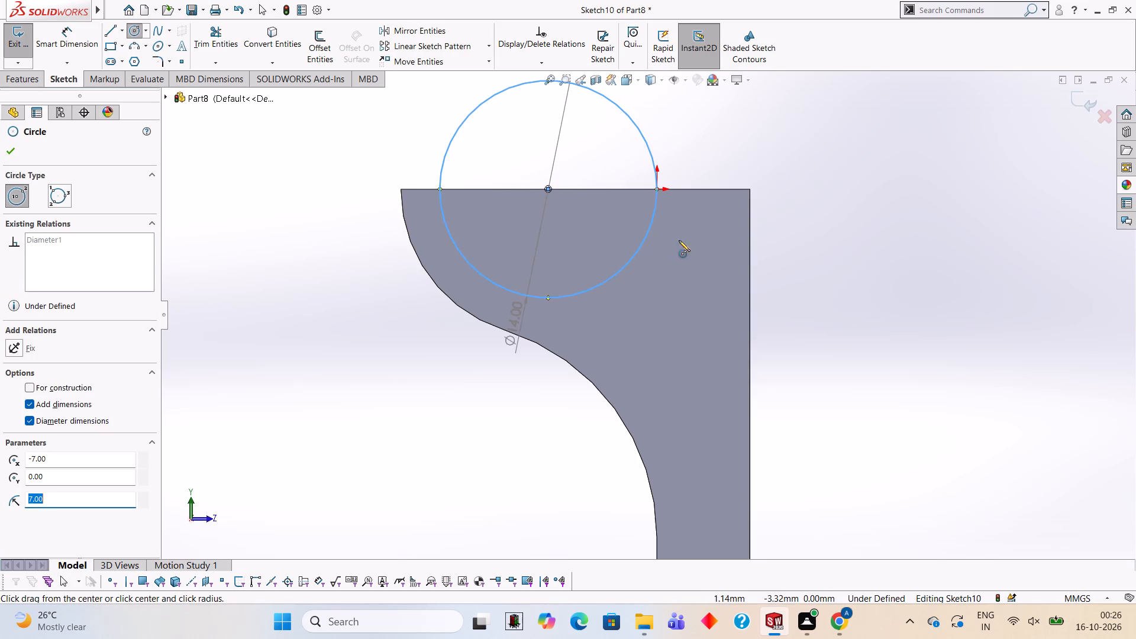
# Draw a horizontal line across the circle's diameter along the top edge, ending at the origin.
pyautogui.moveTo(682, 240); pyautogui.dragTo(679, 308, button='middle')
pyautogui.scroll(2, 658, 278)
pyautogui.moveTo(656, 277); pyautogui.dragTo(657, 226, button='middle')
pyautogui.moveTo(550, 237); pyautogui.dragTo(548, 217, button='middle')
pyautogui.scroll(-4, 653, 235)
pyautogui.moveTo(635, 250); pyautogui.dragTo(638, 262, button='middle')
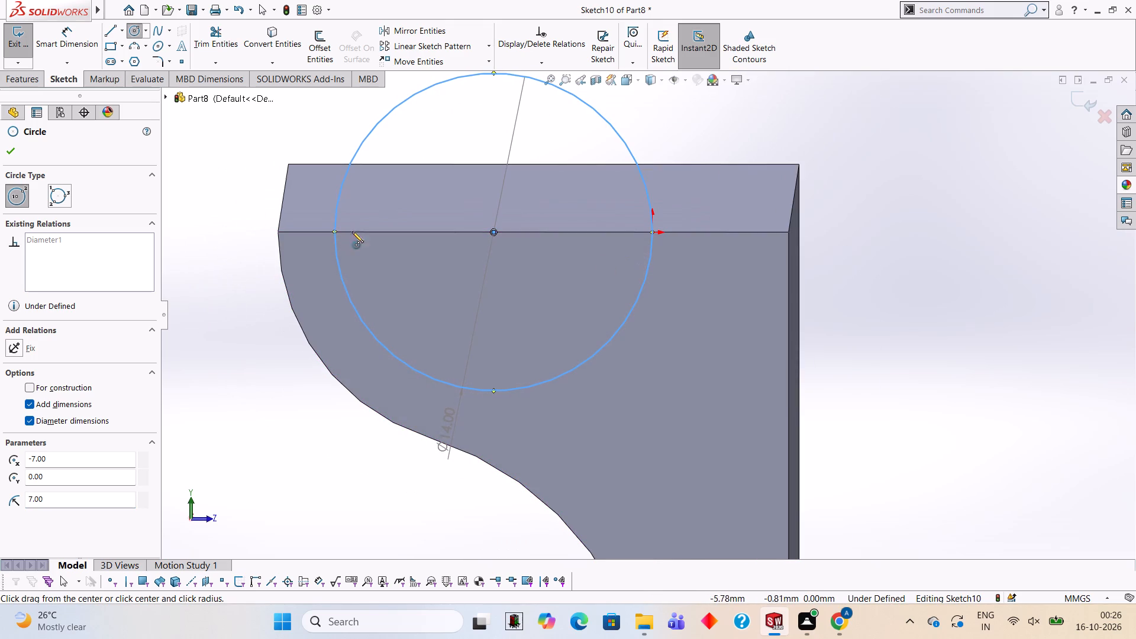
pyautogui.click(111, 33)
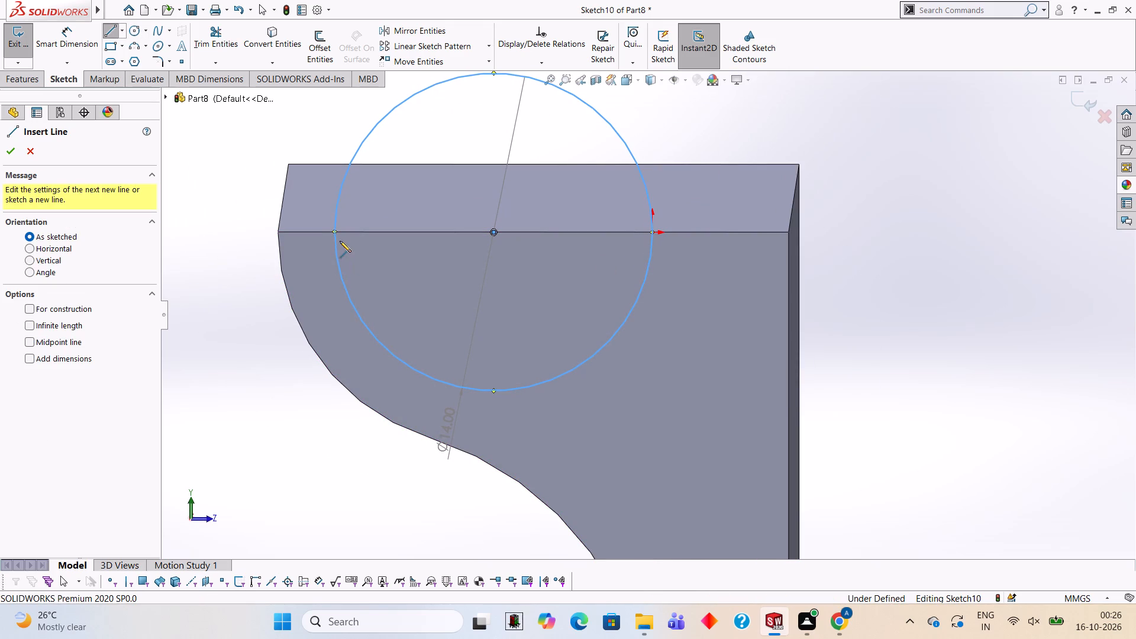
pyautogui.click(334, 231)
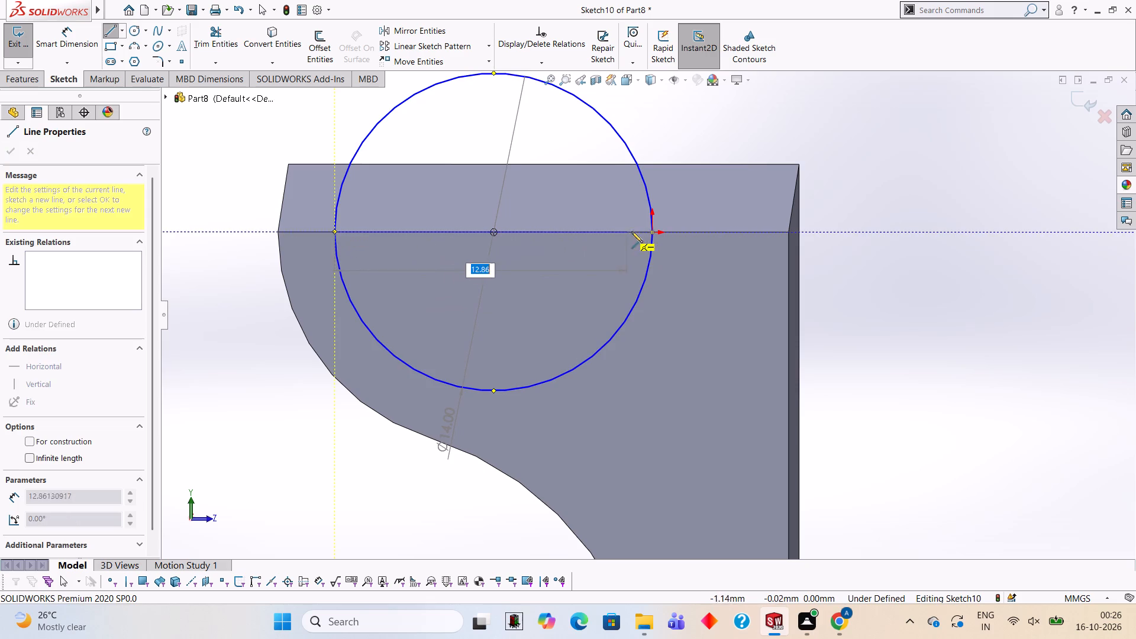
pyautogui.click(652, 230)
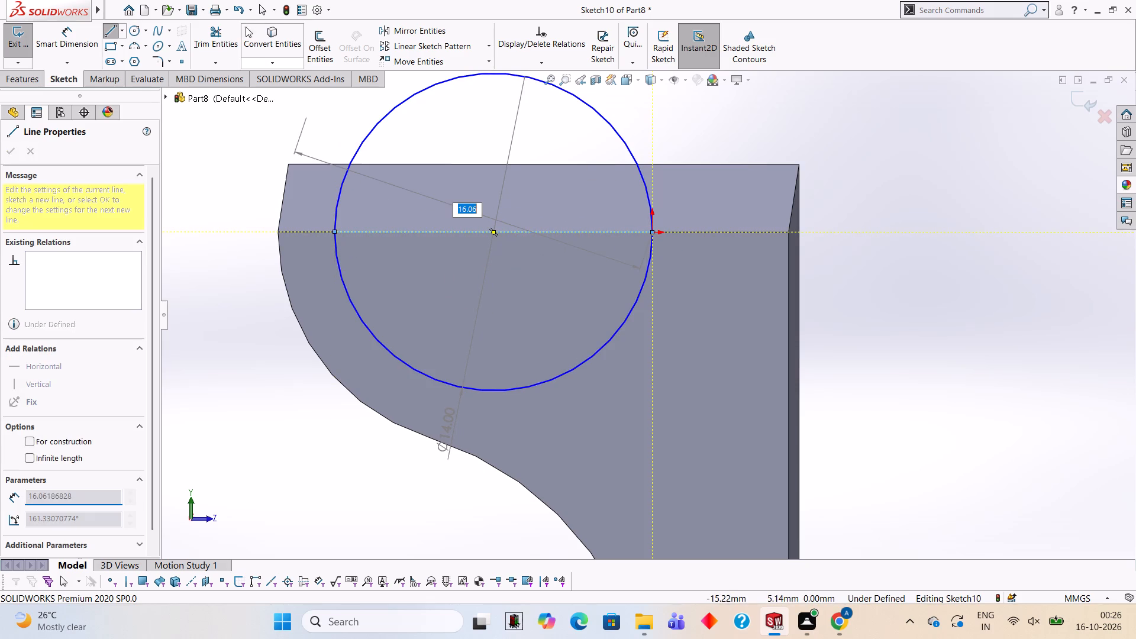
# Trim away the circle's upper half above the line, leaving a closed semicircle.
pyautogui.click(223, 28)
pyautogui.click(364, 135)
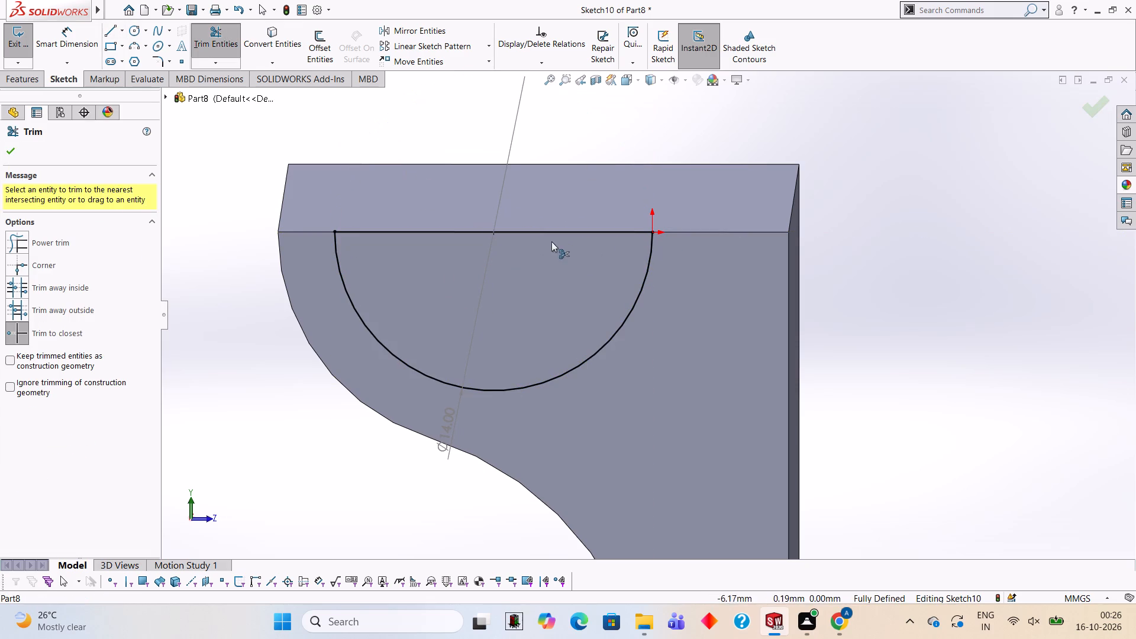
pyautogui.moveTo(606, 322); pyautogui.dragTo(615, 336, button='middle')
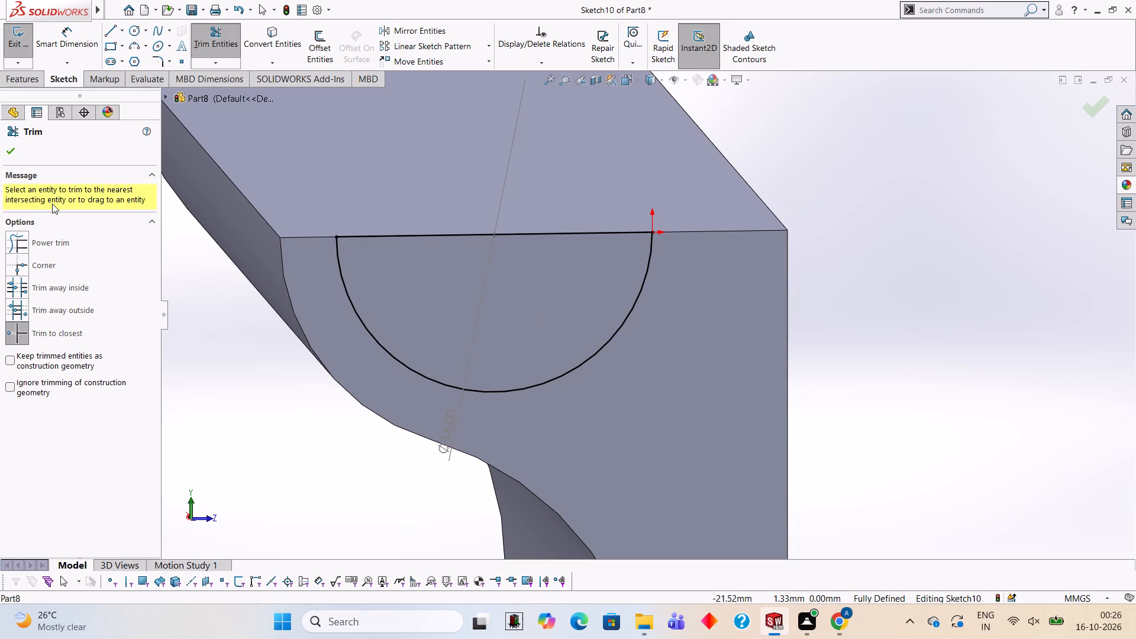
pyautogui.click(15, 147)
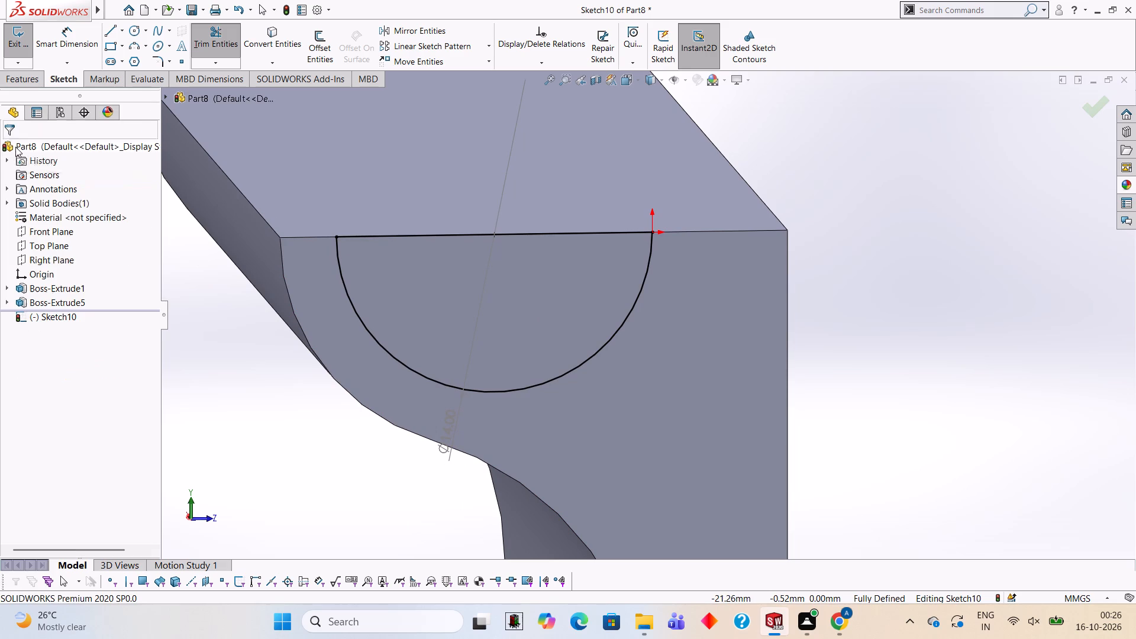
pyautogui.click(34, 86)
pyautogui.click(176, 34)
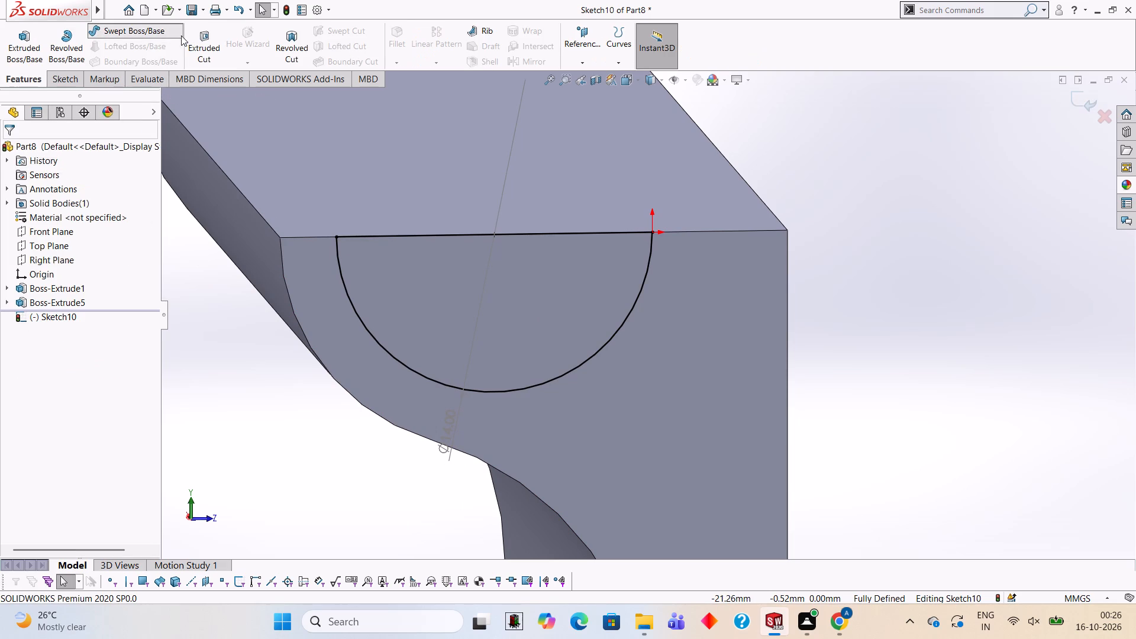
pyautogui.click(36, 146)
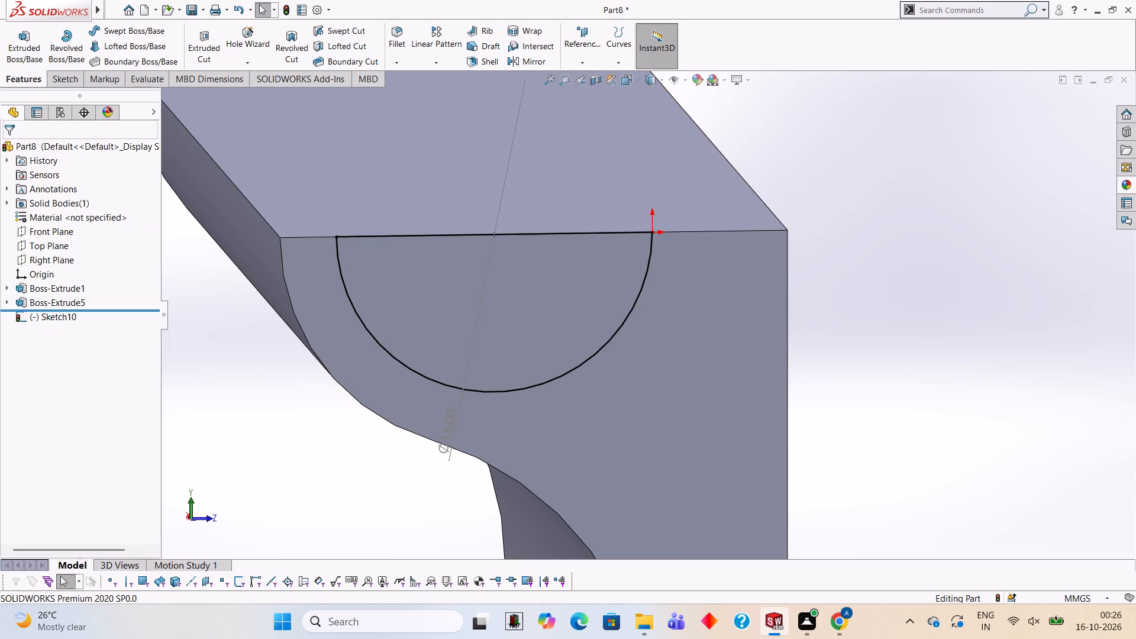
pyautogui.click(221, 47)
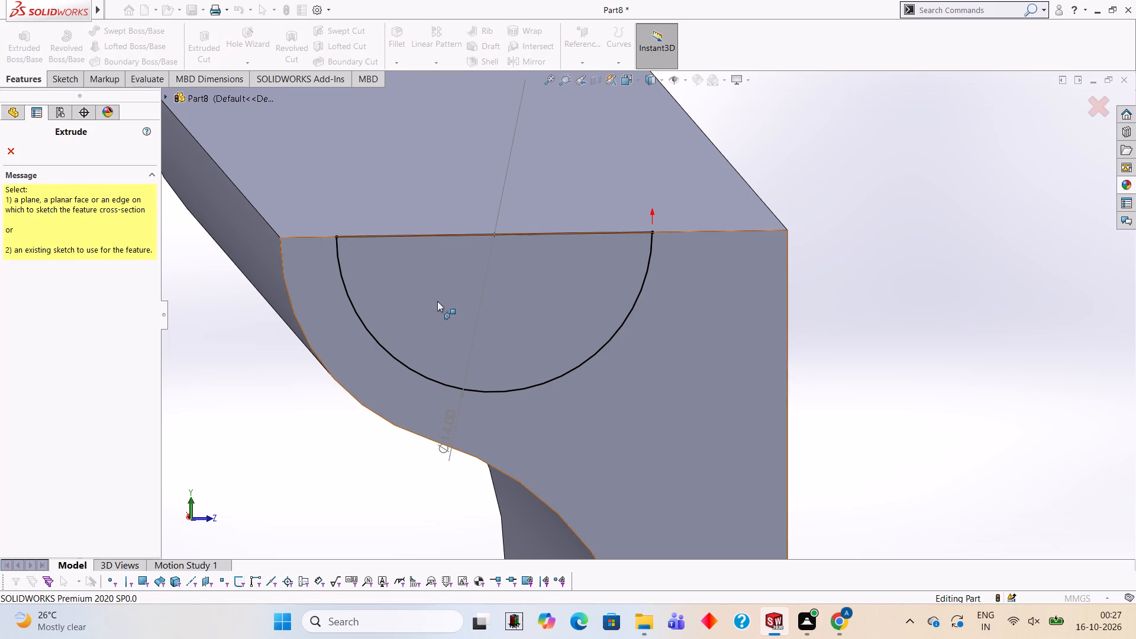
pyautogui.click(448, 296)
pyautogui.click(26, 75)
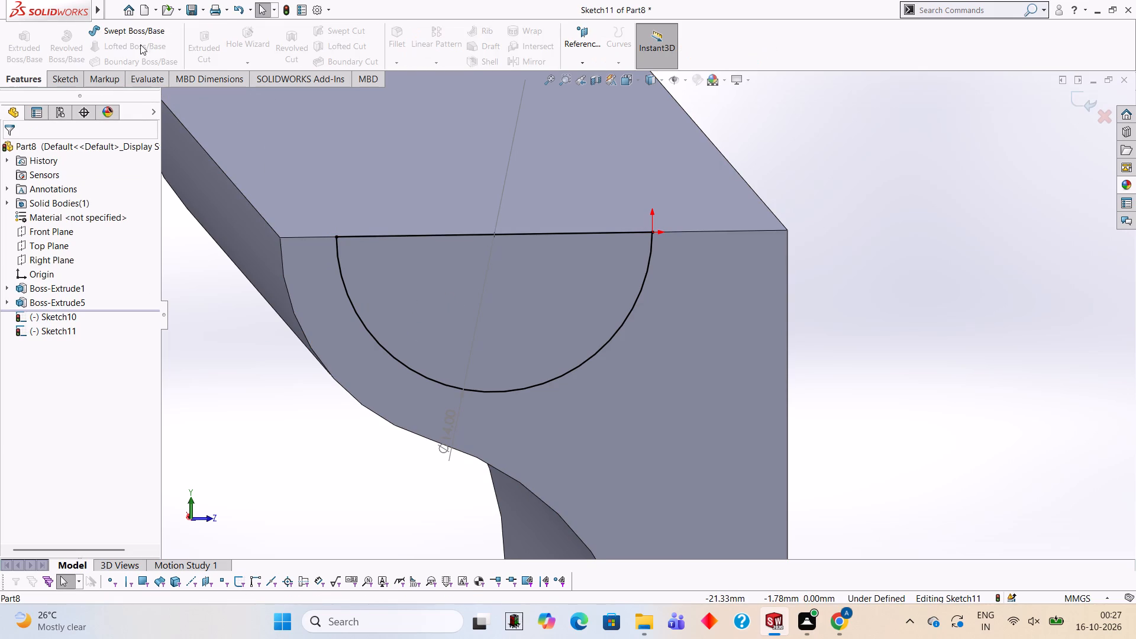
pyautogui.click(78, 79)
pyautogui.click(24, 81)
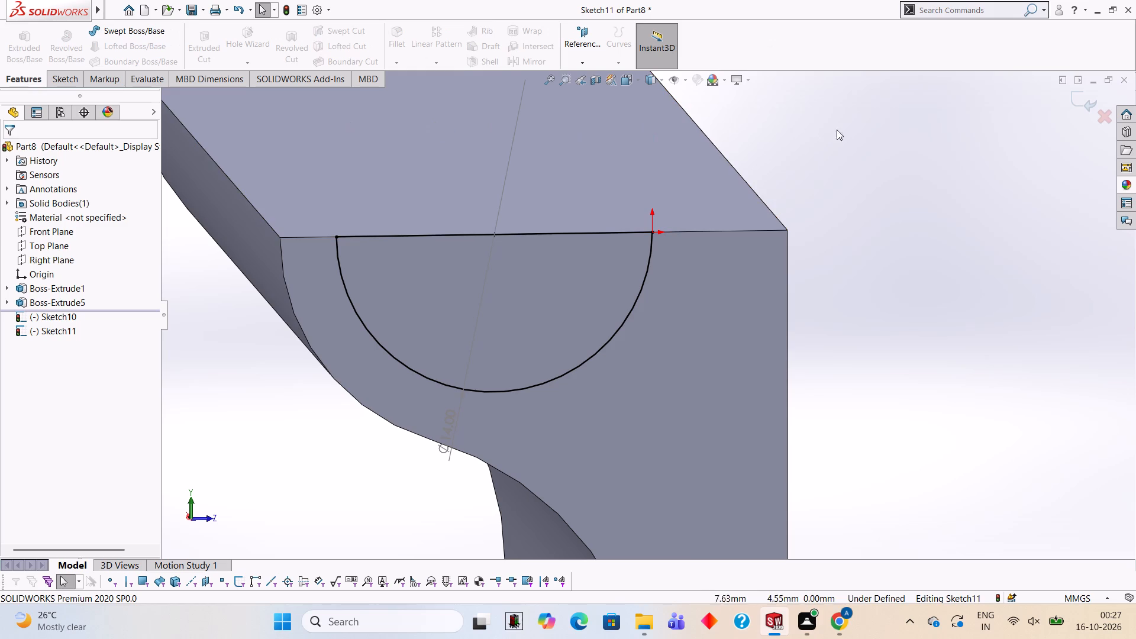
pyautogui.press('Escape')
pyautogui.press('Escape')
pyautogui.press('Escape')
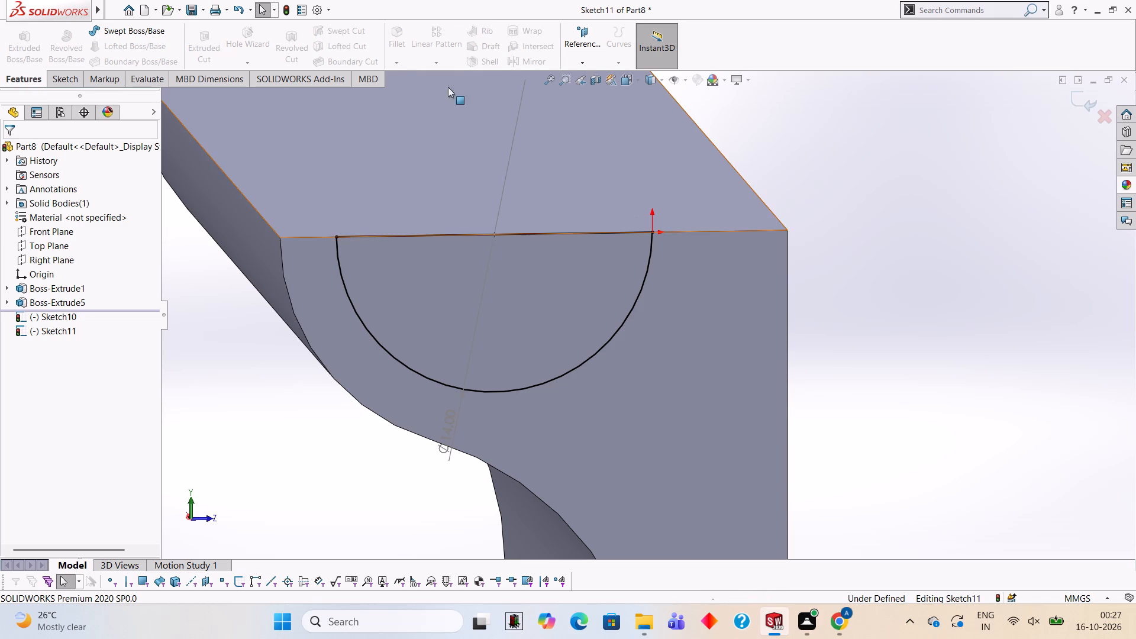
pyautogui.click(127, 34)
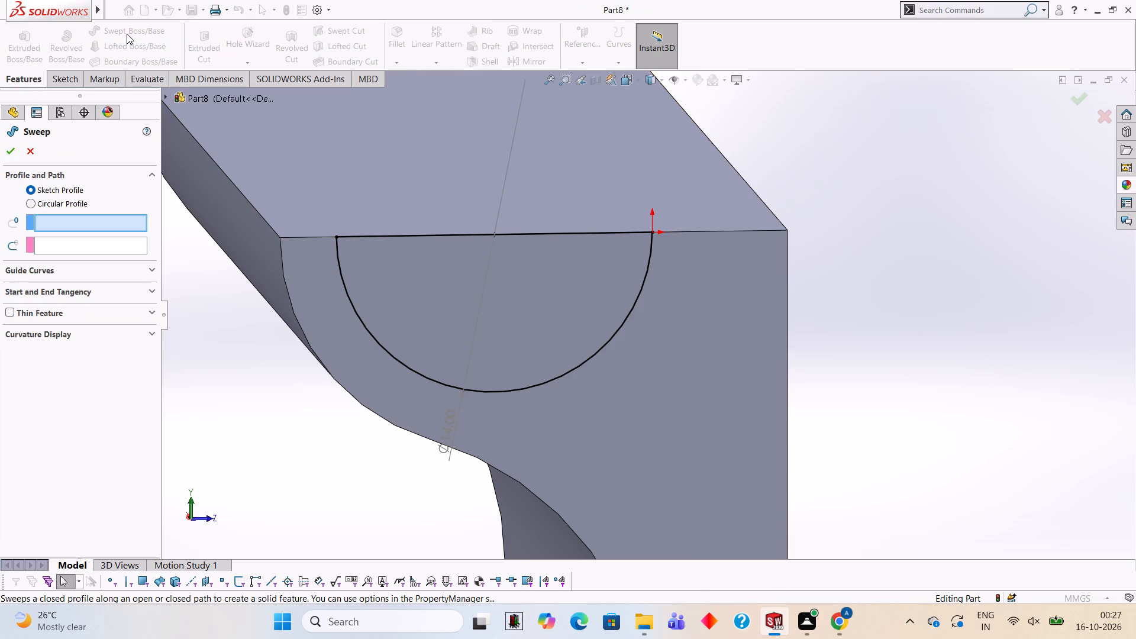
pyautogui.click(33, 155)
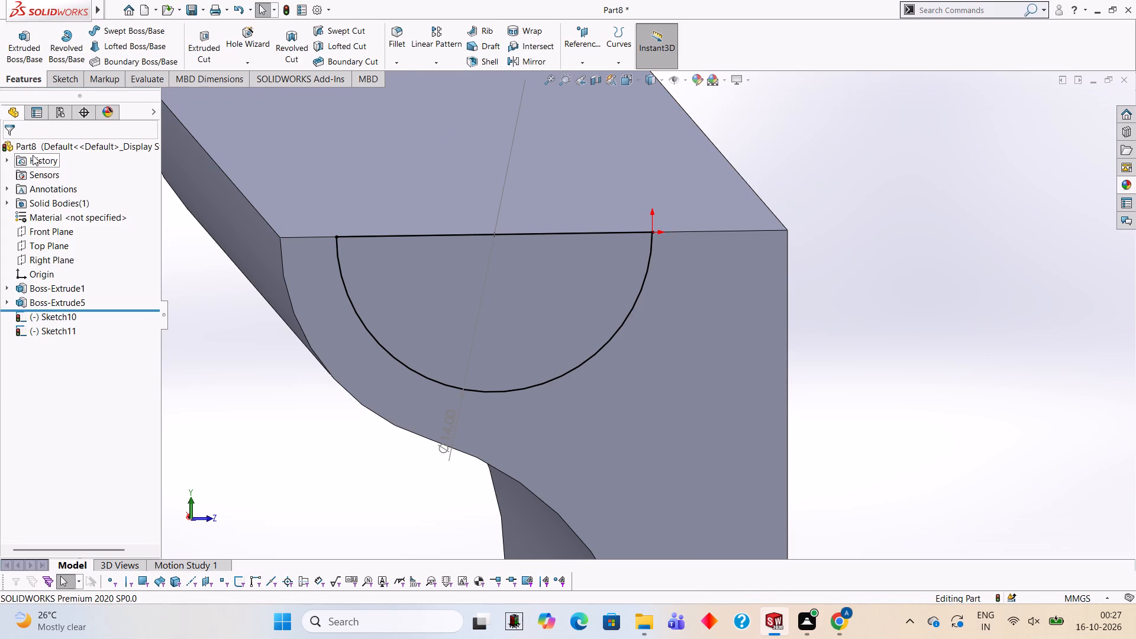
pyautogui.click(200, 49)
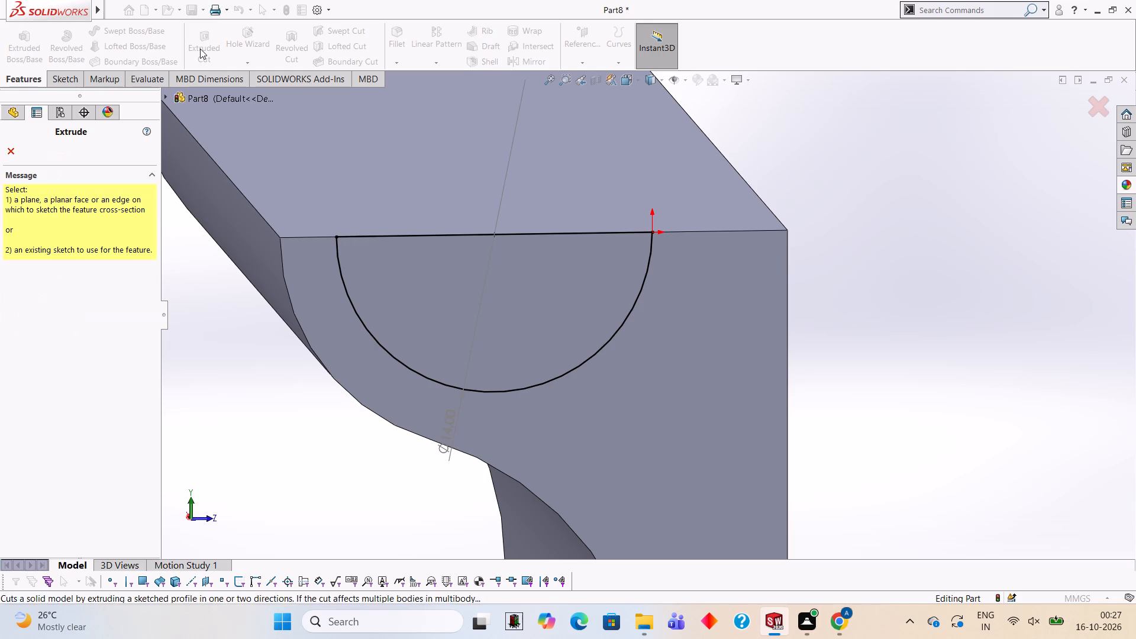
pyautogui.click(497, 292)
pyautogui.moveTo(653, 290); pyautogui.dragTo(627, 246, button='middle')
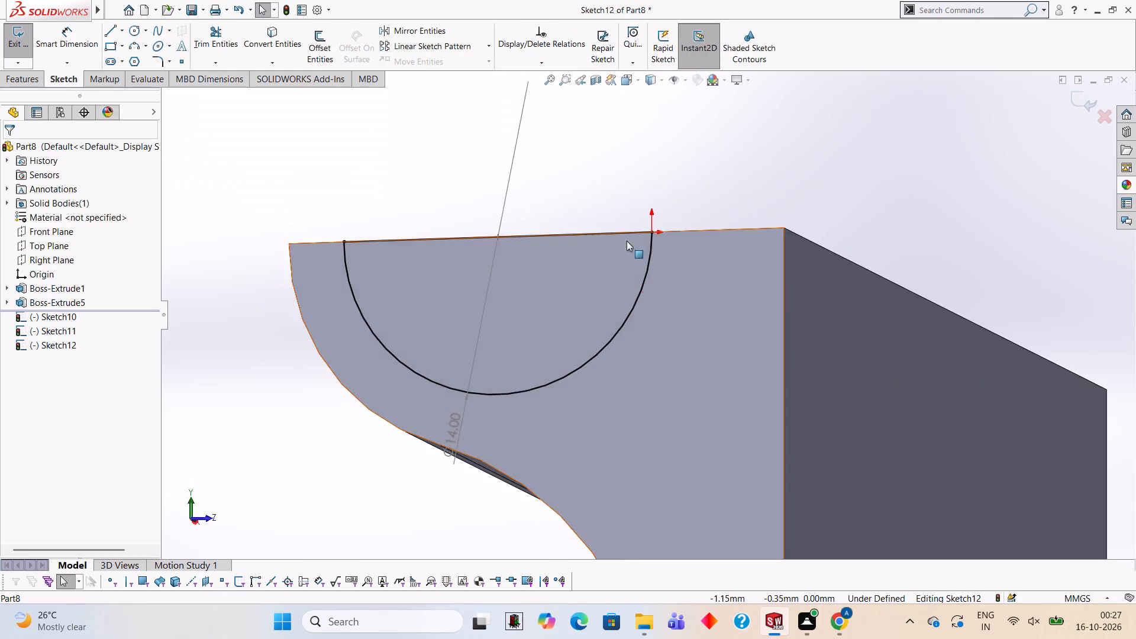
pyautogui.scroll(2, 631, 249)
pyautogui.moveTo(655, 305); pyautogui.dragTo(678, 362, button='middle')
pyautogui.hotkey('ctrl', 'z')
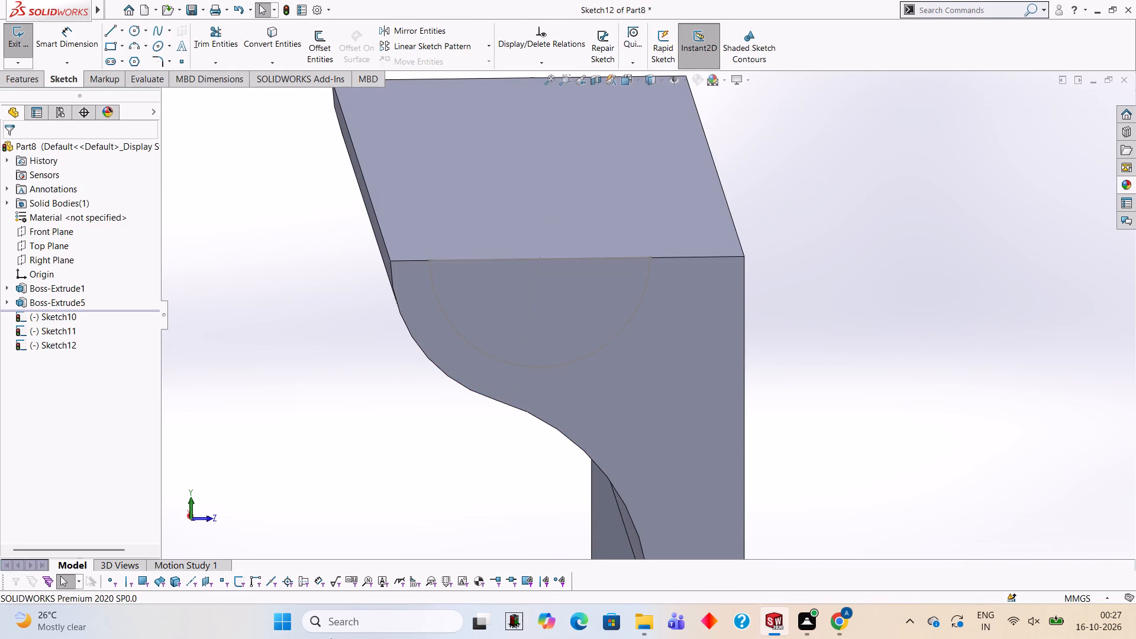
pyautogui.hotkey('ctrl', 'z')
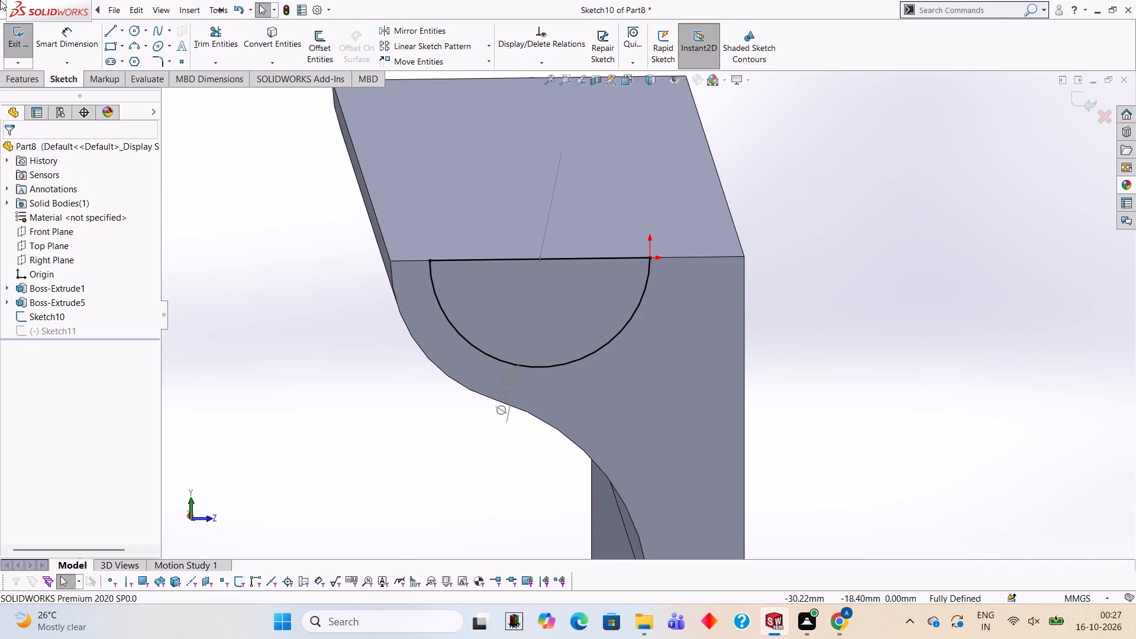
# Cut the semicircular sketch 58 mm blind into the hook with an Extruded Cut to form the groove.
pyautogui.click(18, 75)
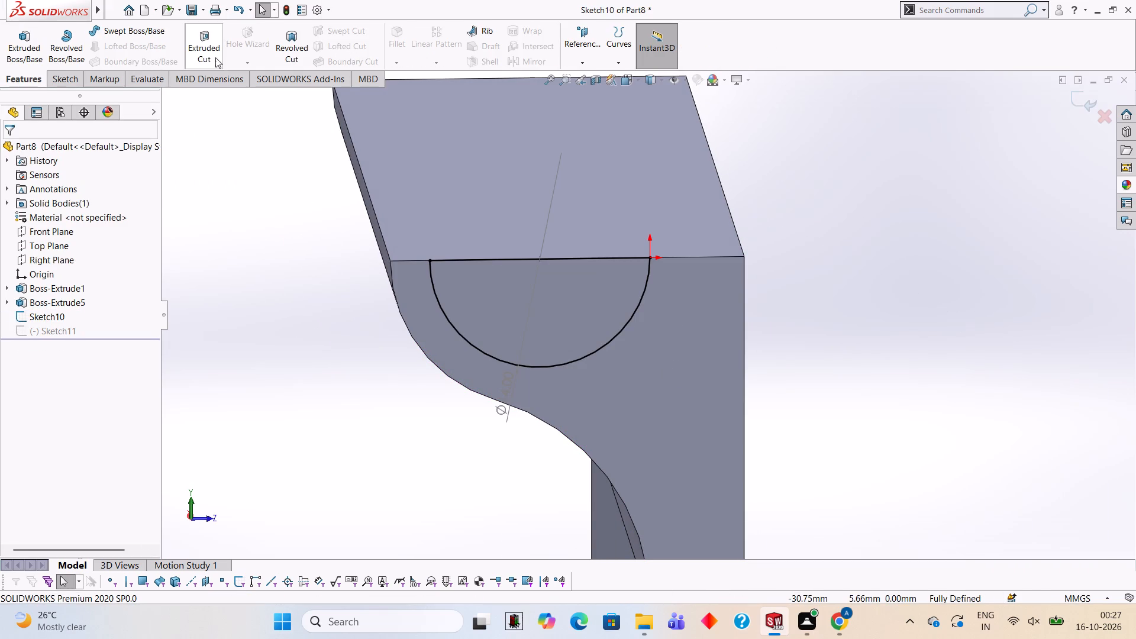
pyautogui.click(215, 57)
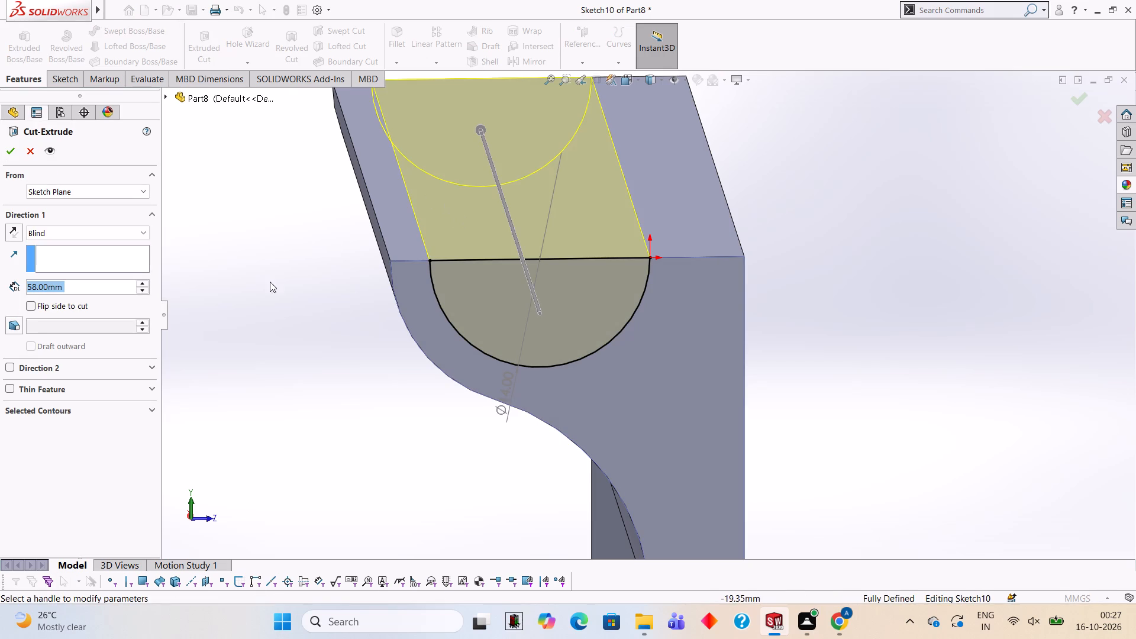
pyautogui.click(11, 154)
pyautogui.click(221, 234)
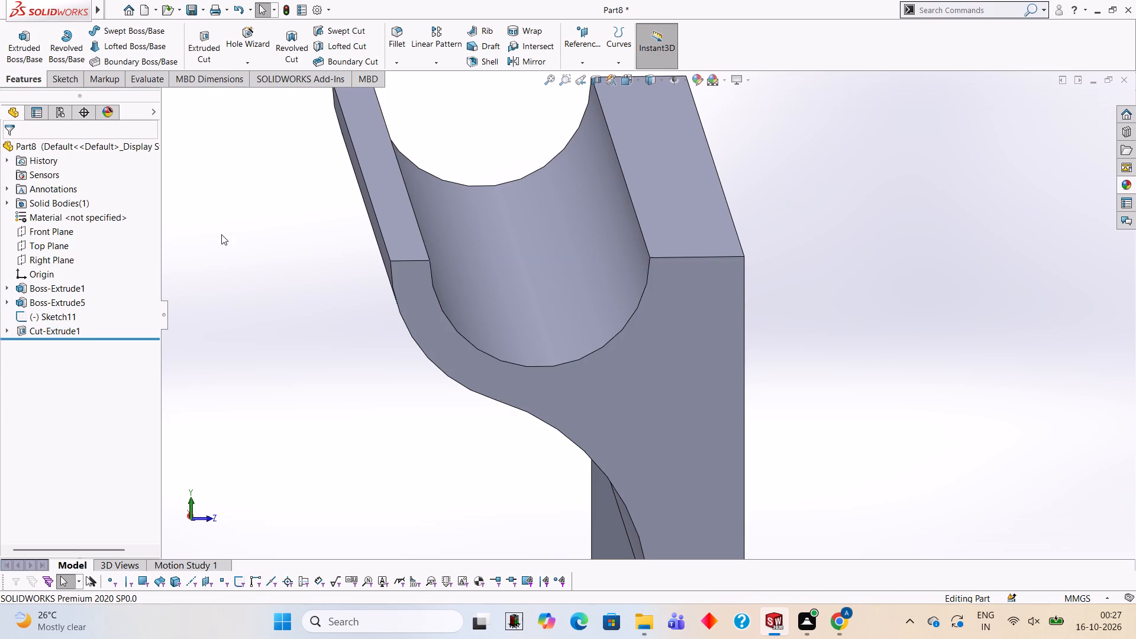
# Examine the groove cut and the overall bracket shape from several angles.
pyautogui.moveTo(379, 338); pyautogui.dragTo(367, 283, button='middle')
pyautogui.scroll(2, 369, 293)
pyautogui.moveTo(546, 341); pyautogui.dragTo(538, 430, button='middle')
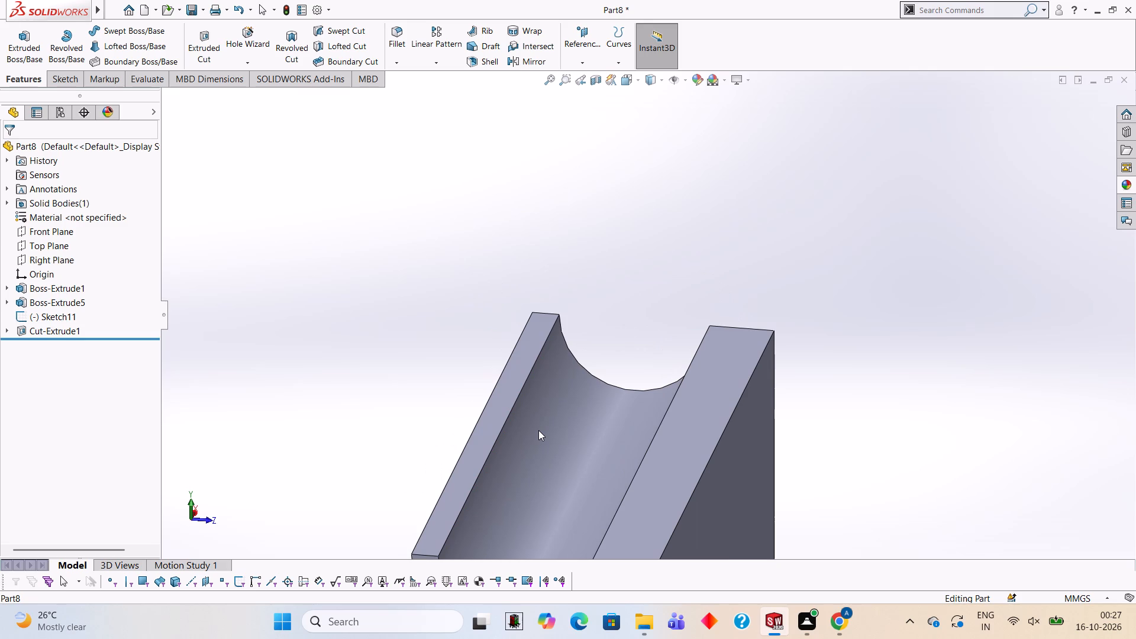
pyautogui.scroll(5, 687, 398)
pyautogui.scroll(2, 690, 449)
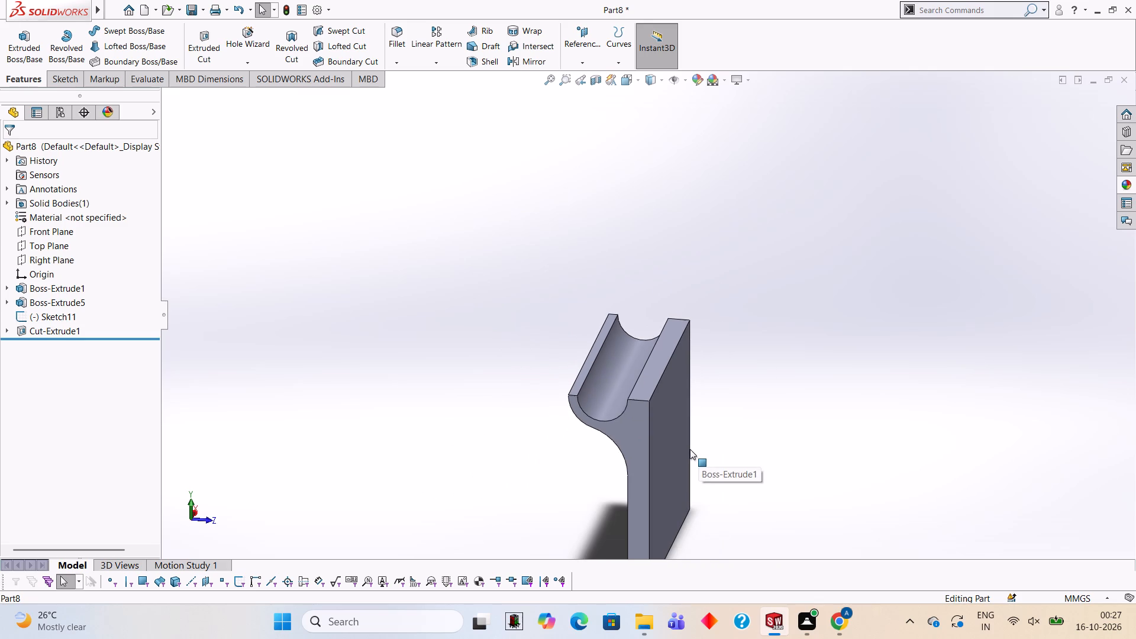
pyautogui.scroll(-2, 683, 410)
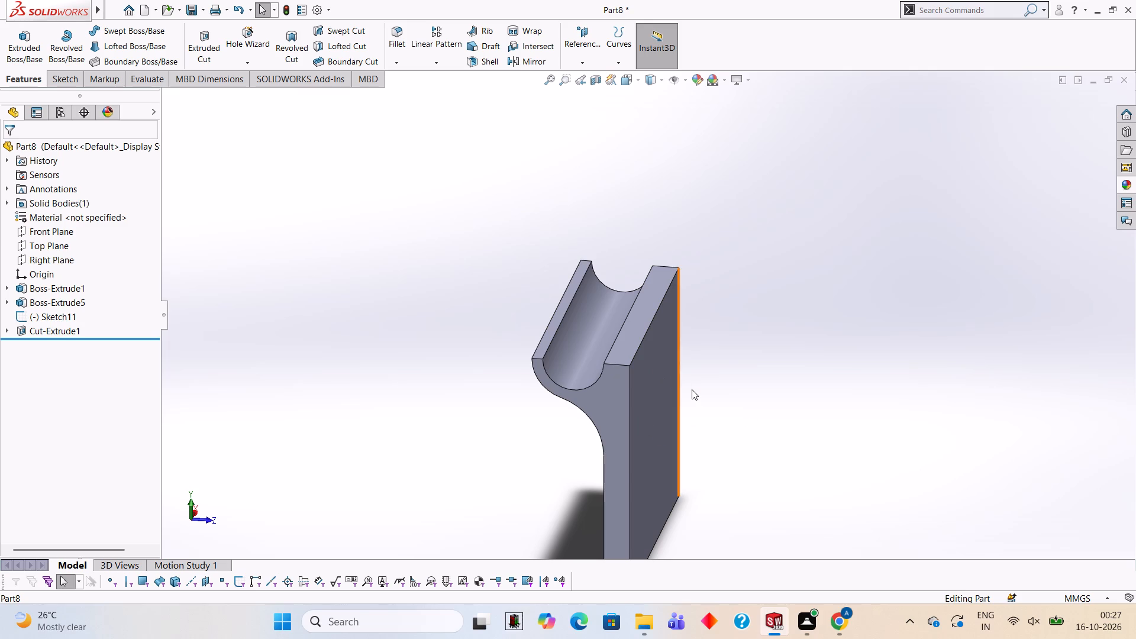
pyautogui.scroll(2, 561, 456)
pyautogui.moveTo(712, 350); pyautogui.dragTo(715, 334, button='middle')
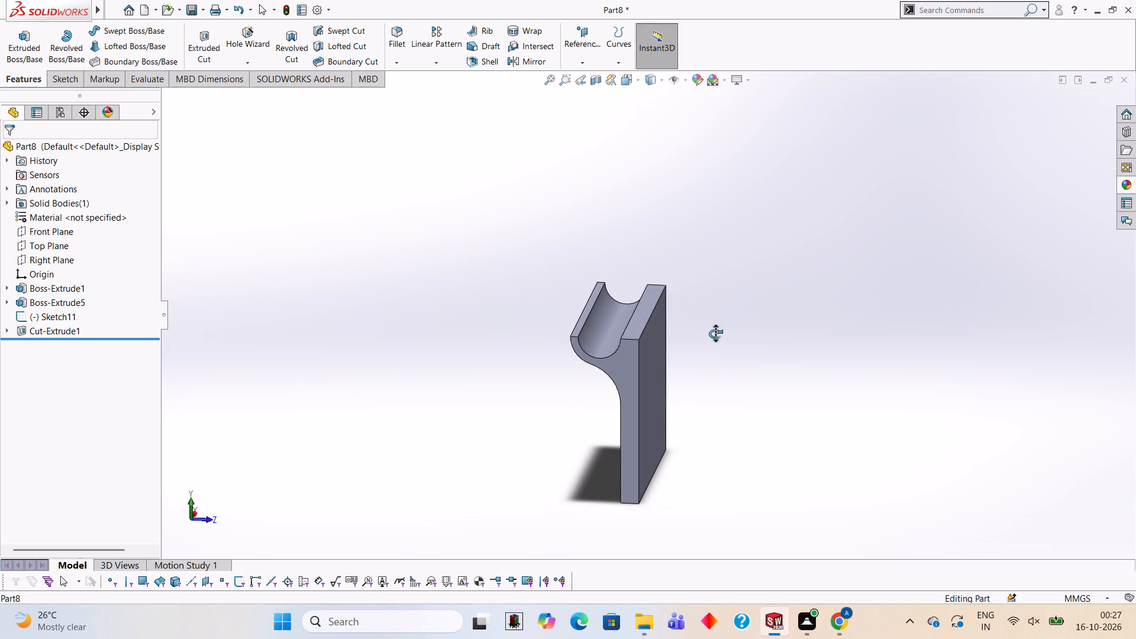
pyautogui.moveTo(715, 334); pyautogui.dragTo(728, 325, button='middle')
pyautogui.scroll(-4, 667, 334)
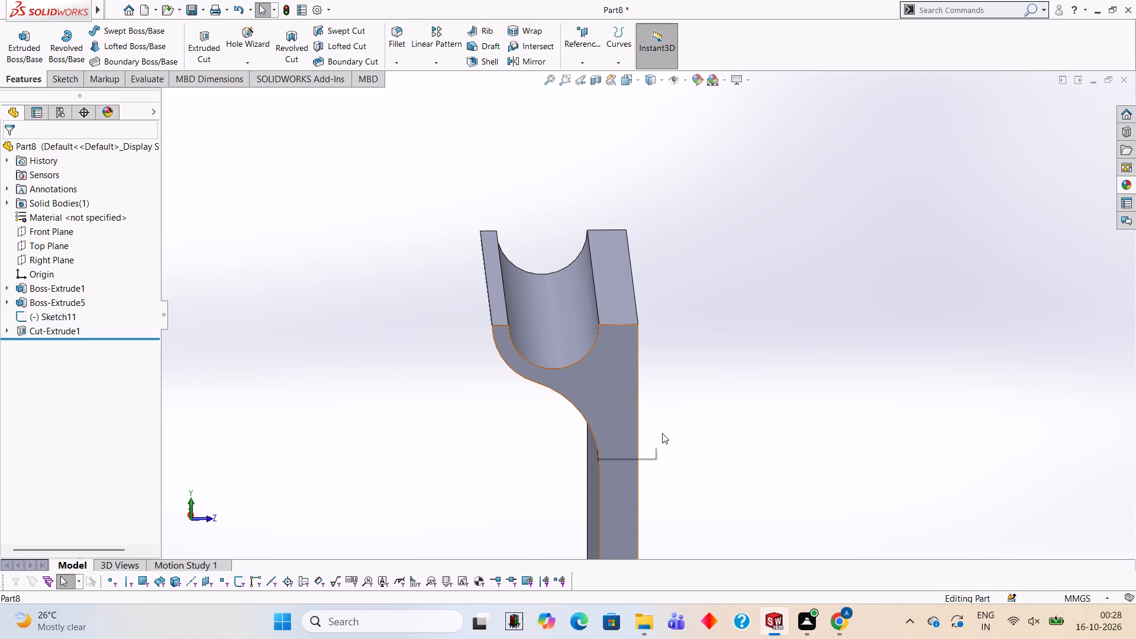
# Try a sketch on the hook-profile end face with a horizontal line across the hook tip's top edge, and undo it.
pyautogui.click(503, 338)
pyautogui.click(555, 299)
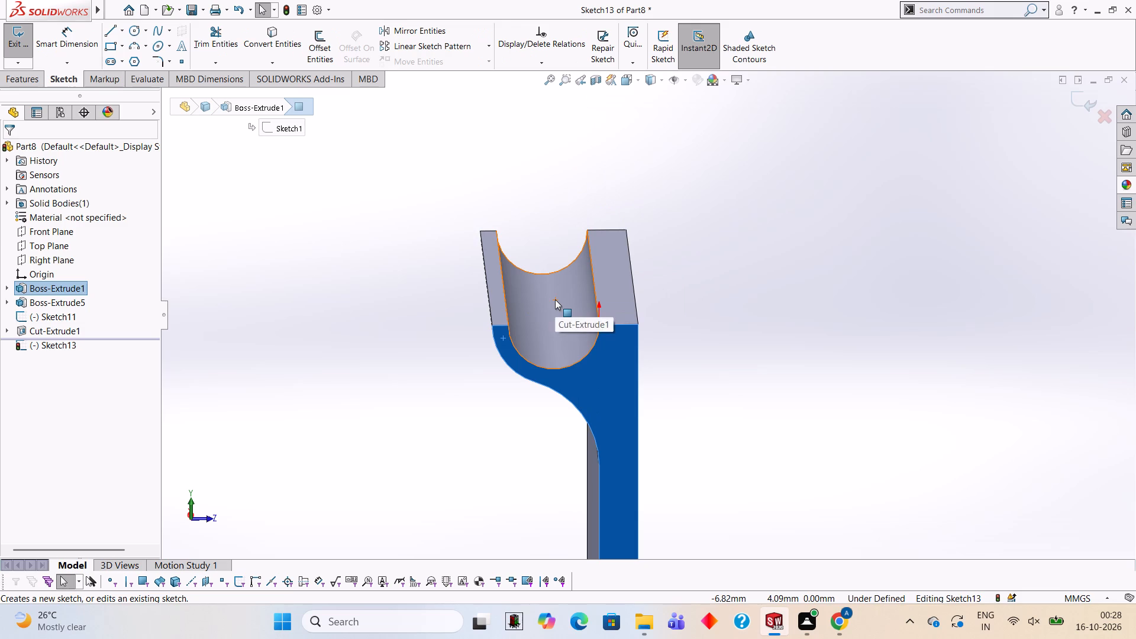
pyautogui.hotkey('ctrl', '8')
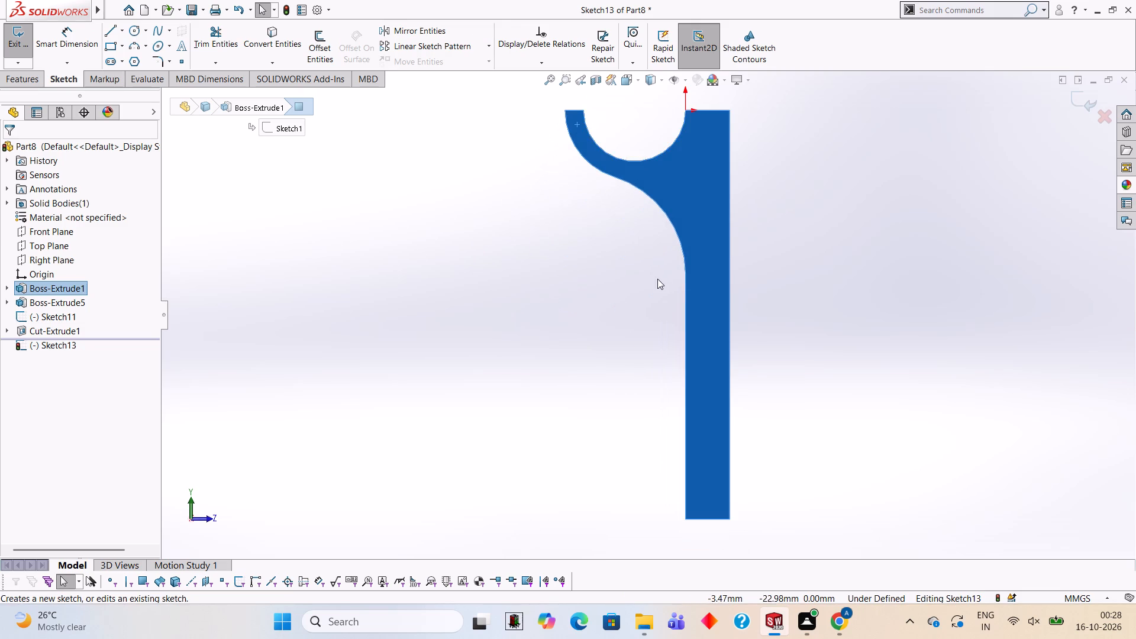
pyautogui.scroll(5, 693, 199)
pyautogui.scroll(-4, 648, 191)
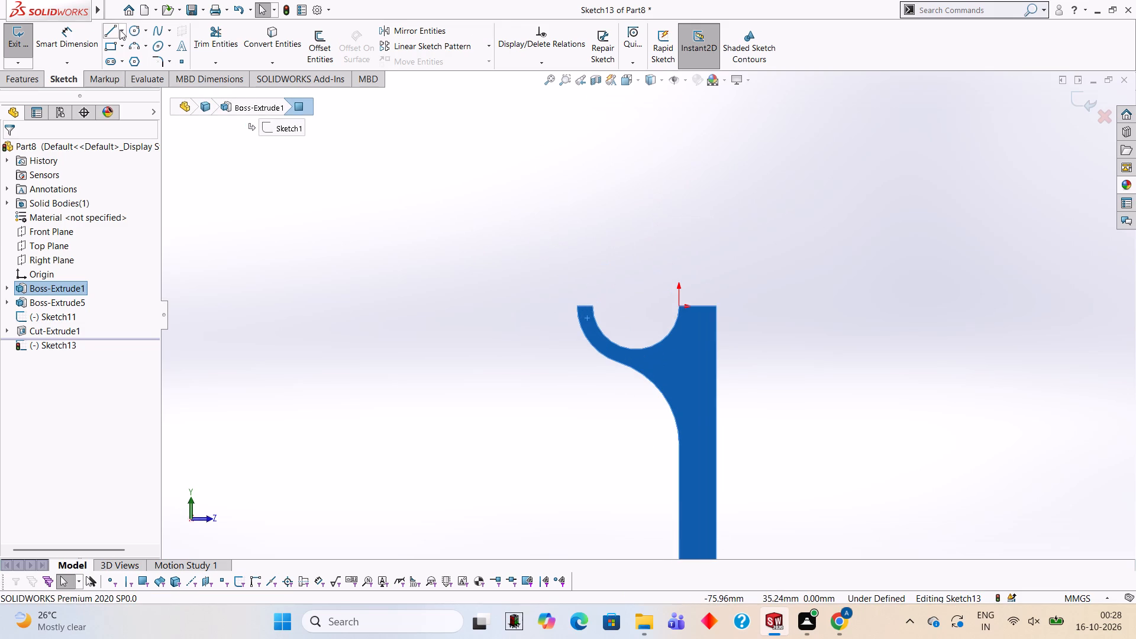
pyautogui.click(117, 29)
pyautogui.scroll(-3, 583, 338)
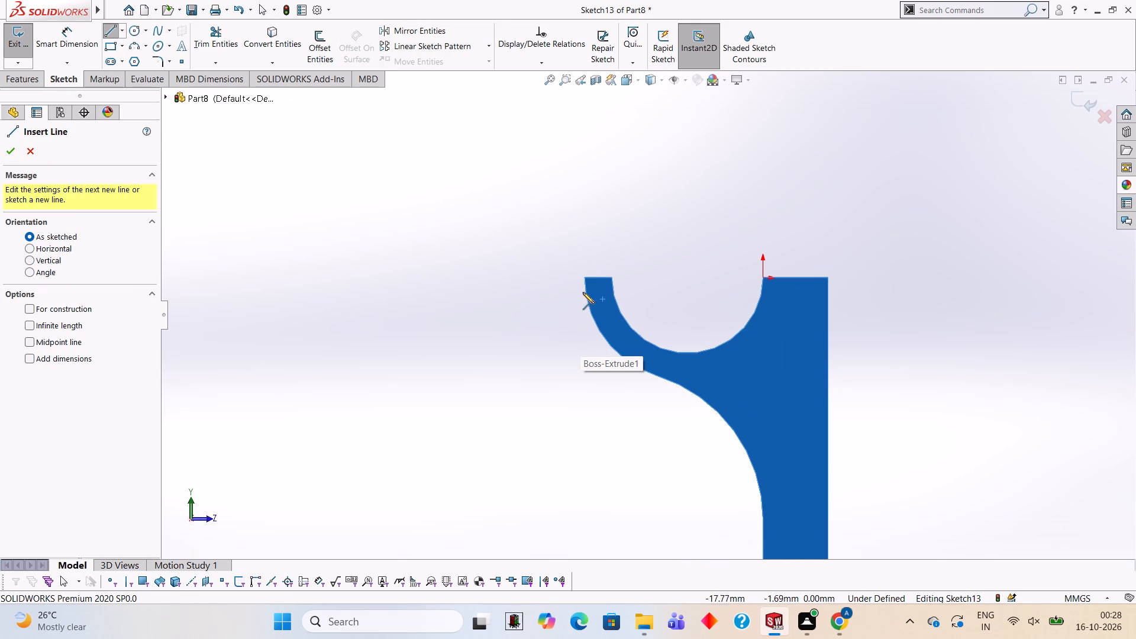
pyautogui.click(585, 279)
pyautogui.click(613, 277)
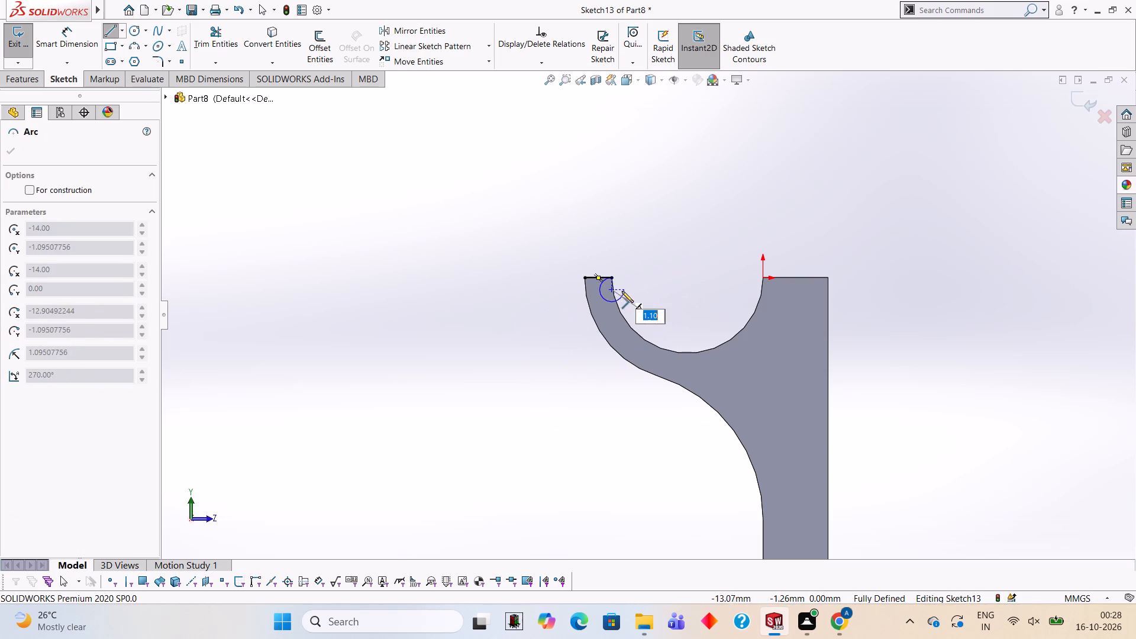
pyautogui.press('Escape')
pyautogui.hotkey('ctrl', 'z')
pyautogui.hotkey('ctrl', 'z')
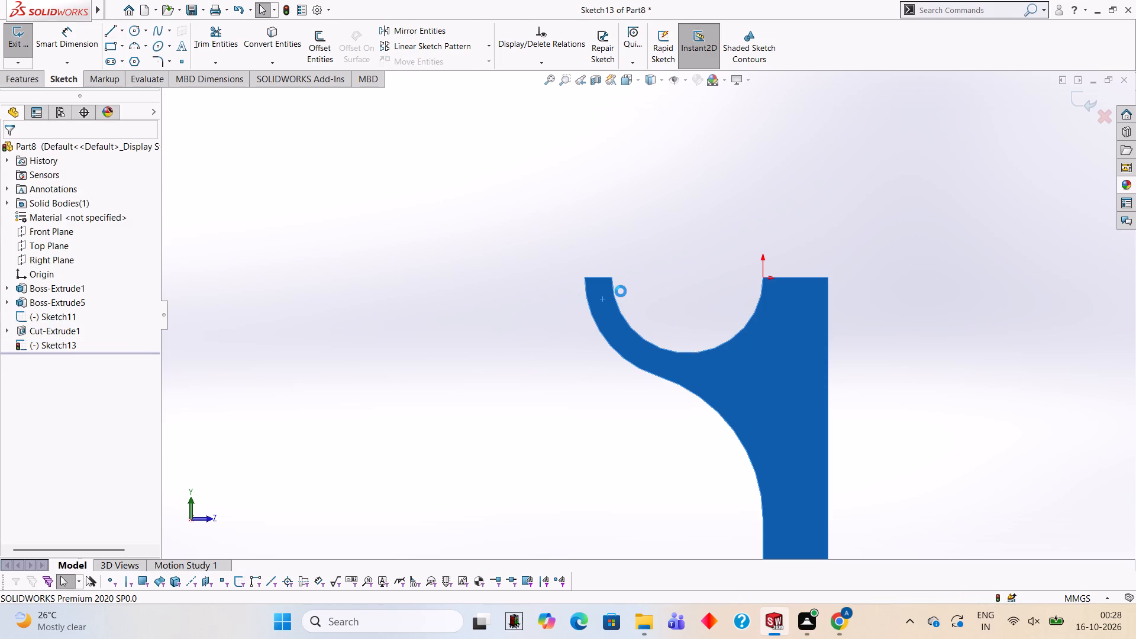
# Examine the whole bracket and its grooved hook from the end and at an angle.
pyautogui.scroll(2, 722, 313)
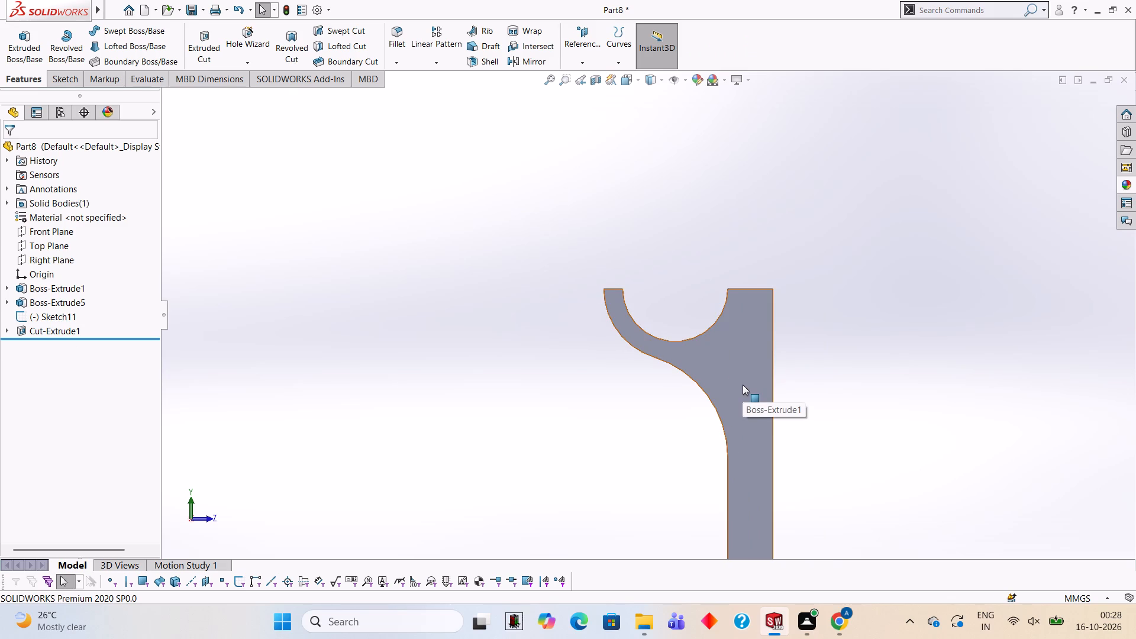
pyautogui.scroll(3, 743, 385)
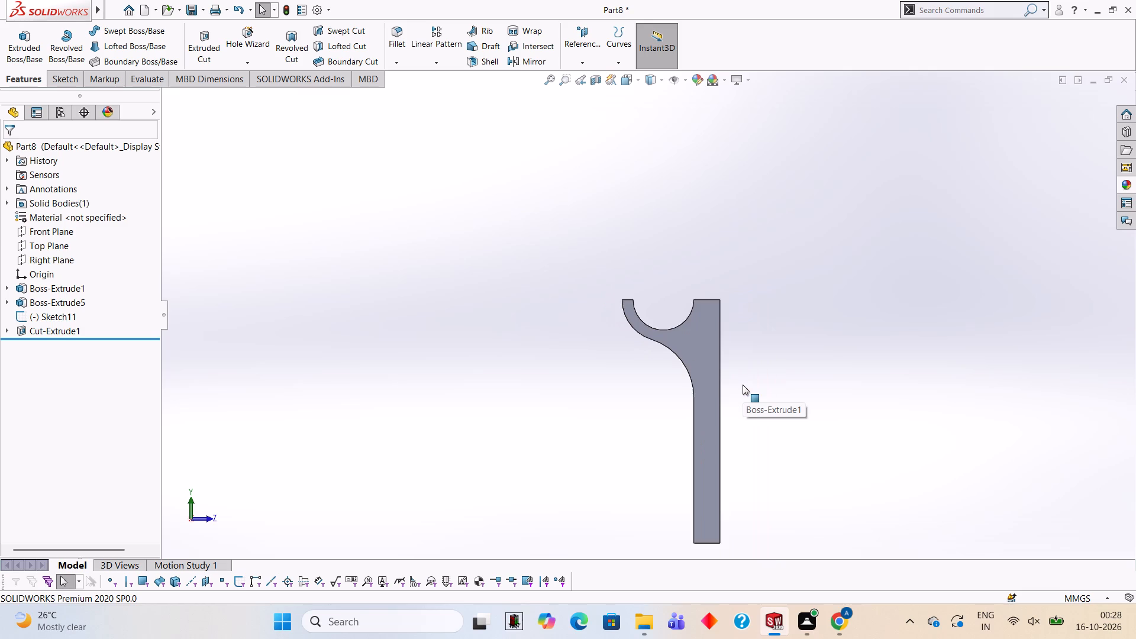
pyautogui.scroll(1, 729, 320)
pyautogui.moveTo(717, 320); pyautogui.dragTo(670, 404, button='middle')
pyautogui.scroll(2, 654, 409)
pyautogui.scroll(-5, 650, 401)
pyautogui.scroll(1, 621, 251)
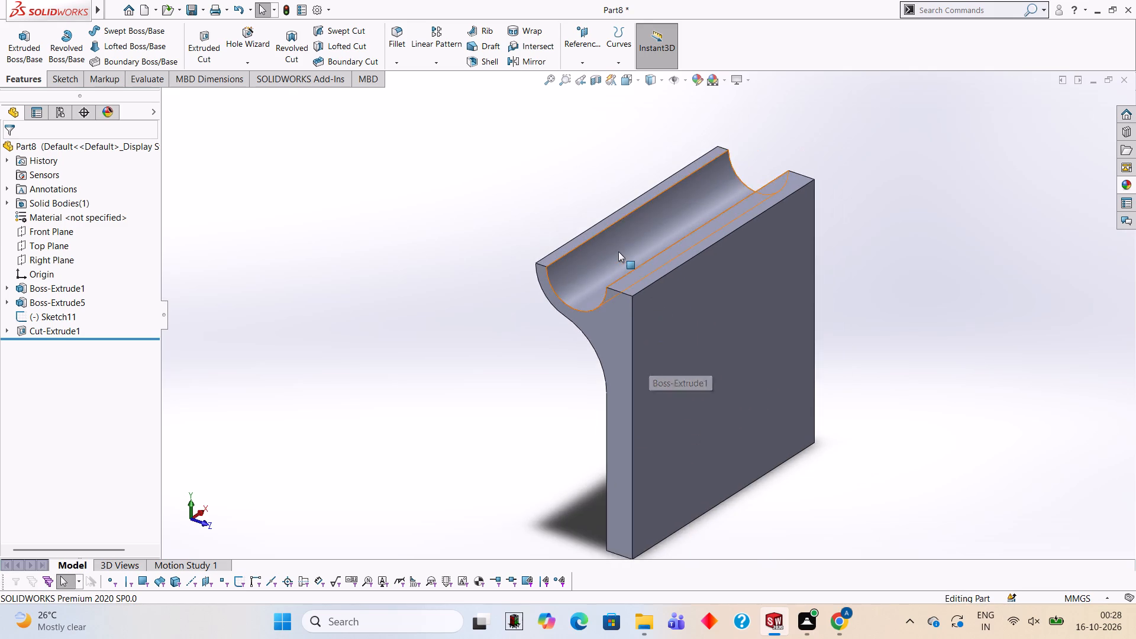
pyautogui.scroll(2, 618, 251)
pyautogui.scroll(-2, 603, 231)
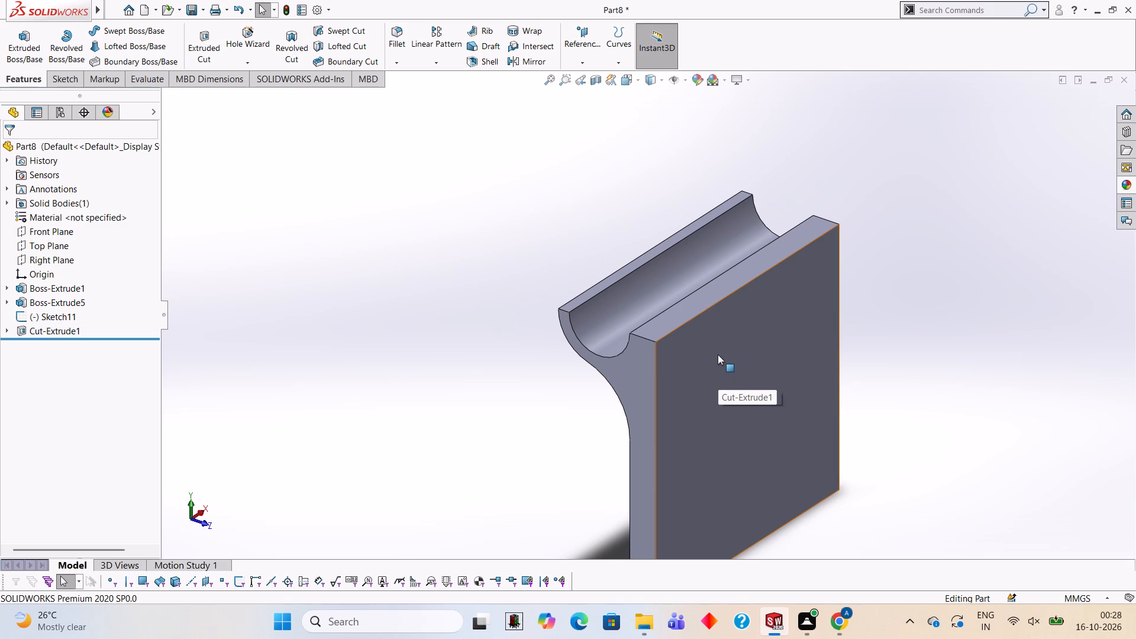
# Start a new sketch on the bracket's hook-profile end face, viewed normal to the face.
pyautogui.moveTo(709, 299); pyautogui.dragTo(737, 280, button='middle')
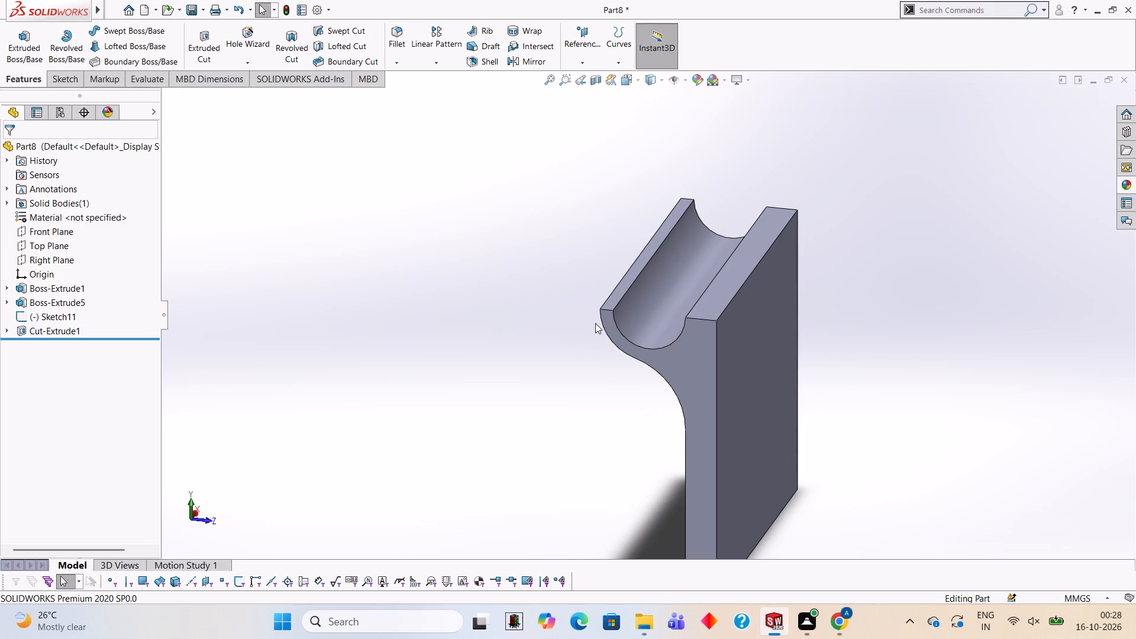
pyautogui.click(605, 324)
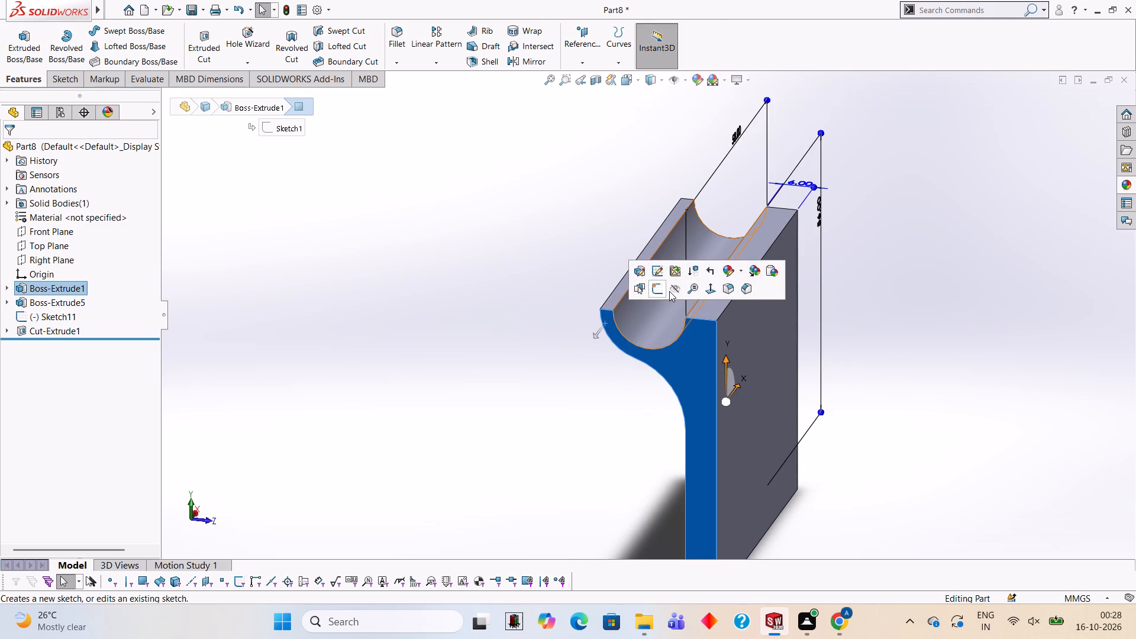
pyautogui.click(660, 288)
pyautogui.hotkey('ctrl', '8')
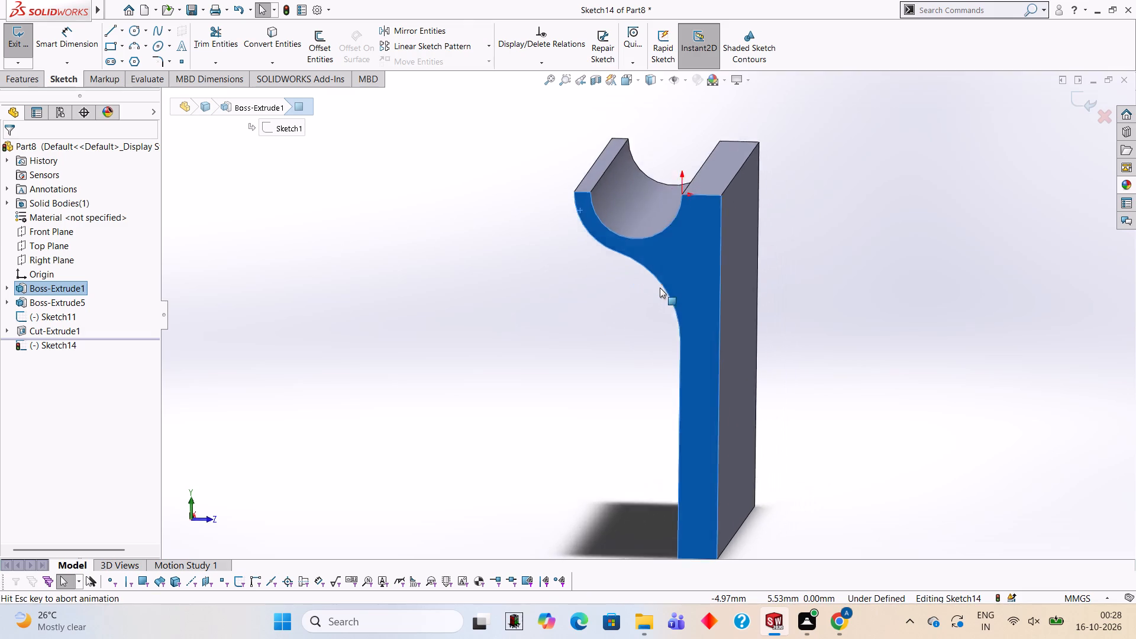
pyautogui.scroll(2, 595, 256)
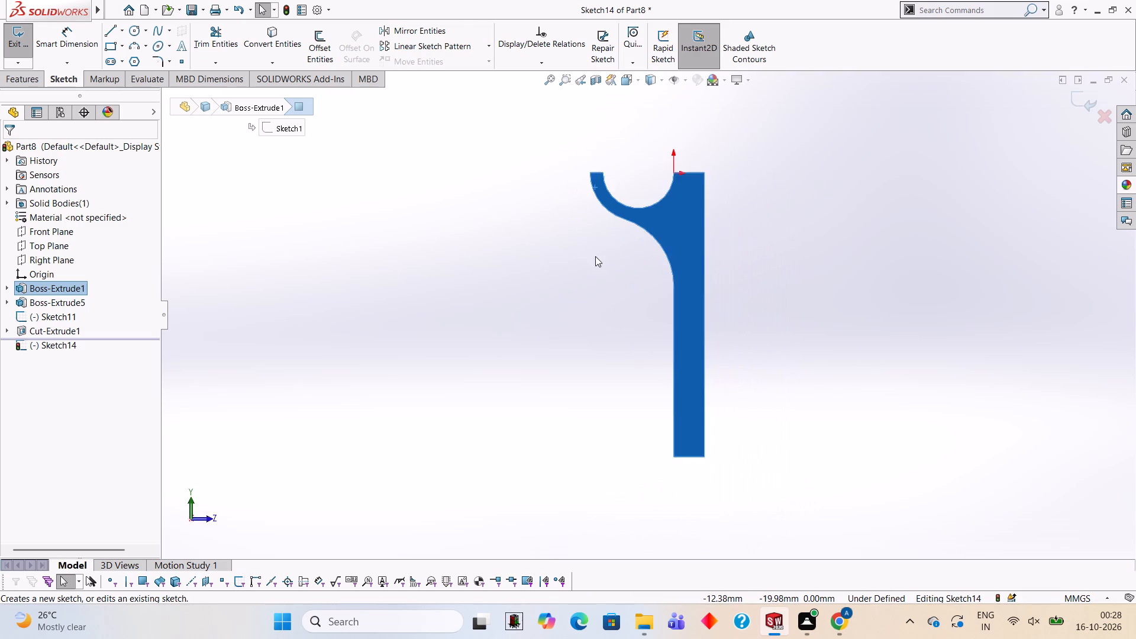
pyautogui.scroll(-2, 596, 257)
pyautogui.scroll(3, 646, 146)
pyautogui.scroll(-3, 644, 151)
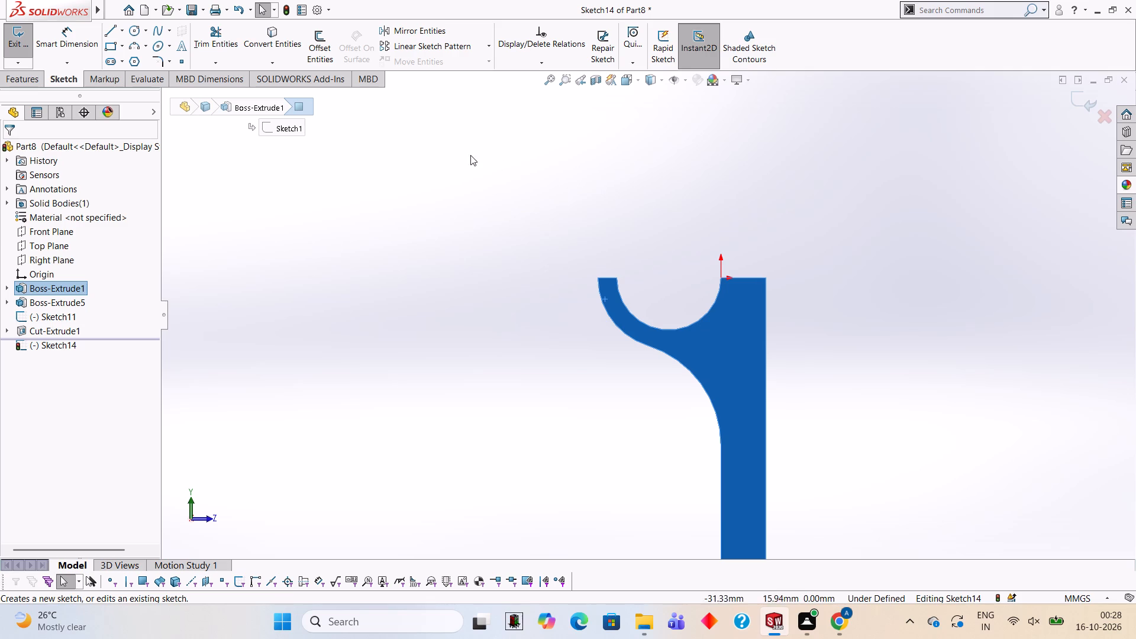
# Sketch a closed four-line strip 11 mm high rising from the hook tip's top edge and spanning the tip's width.
pyautogui.click(115, 30)
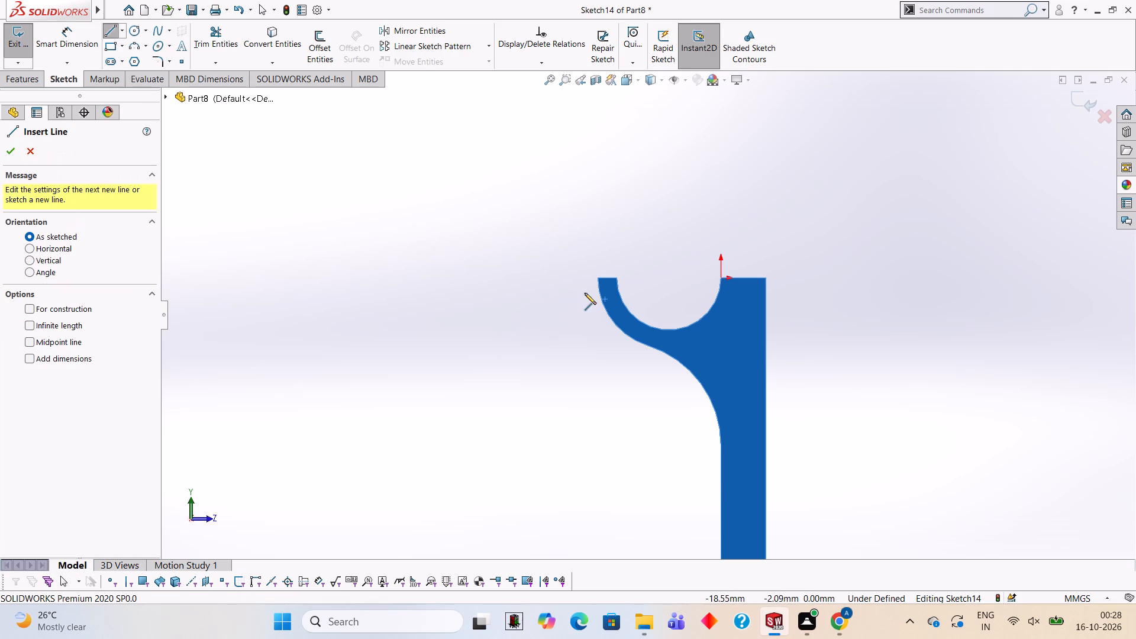
pyautogui.click(598, 278)
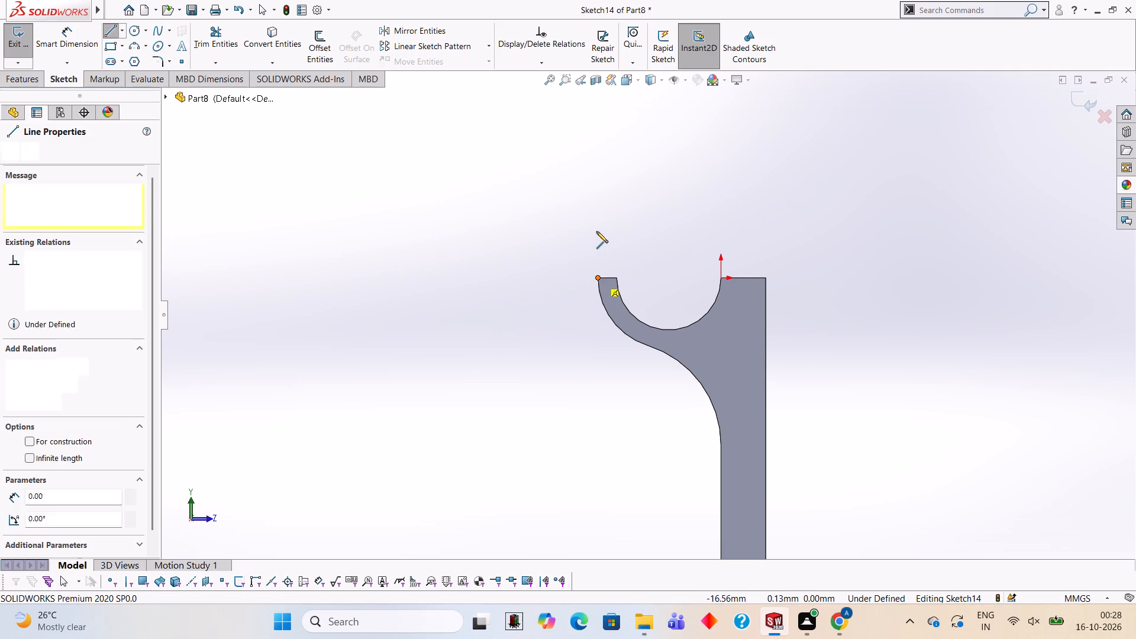
pyautogui.write('11')
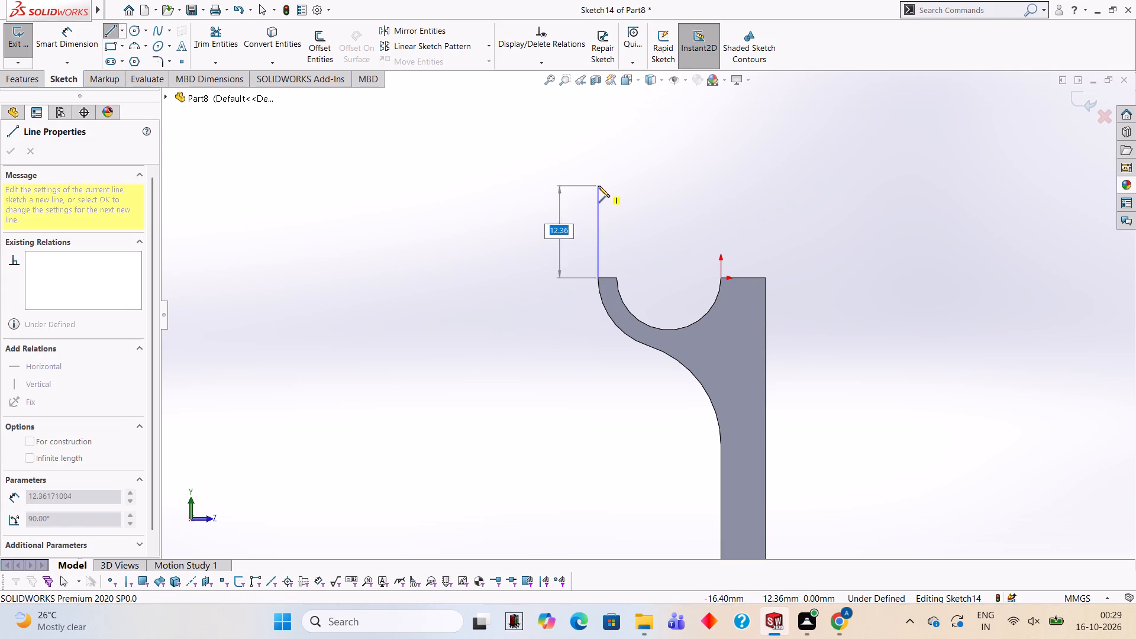
pyautogui.write('11')
pyautogui.press('Return')
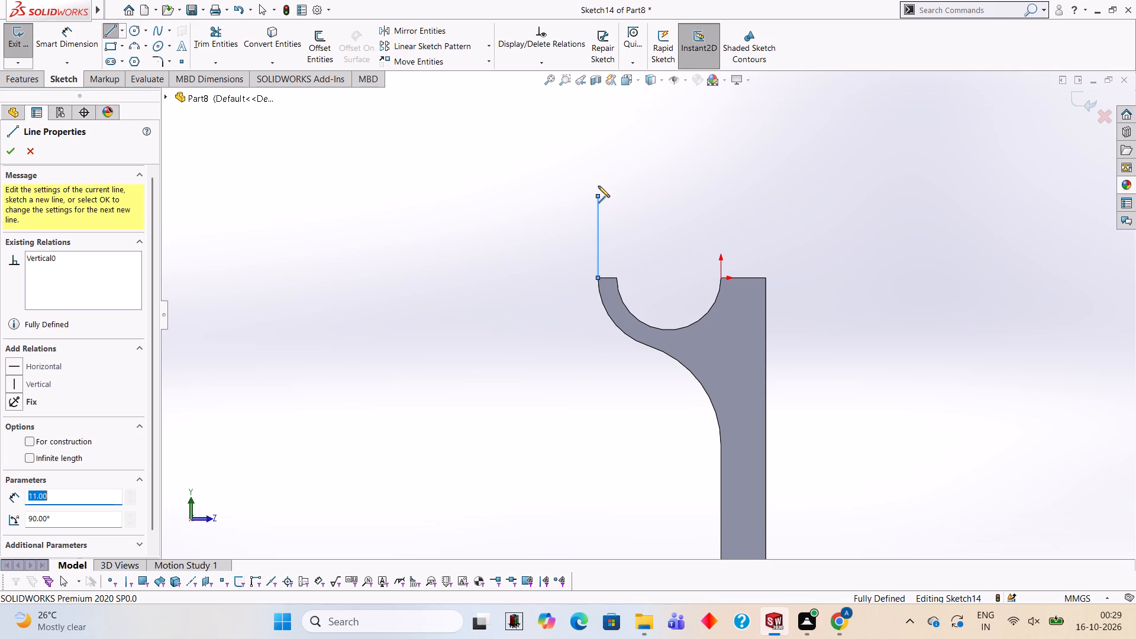
pyautogui.click(615, 196)
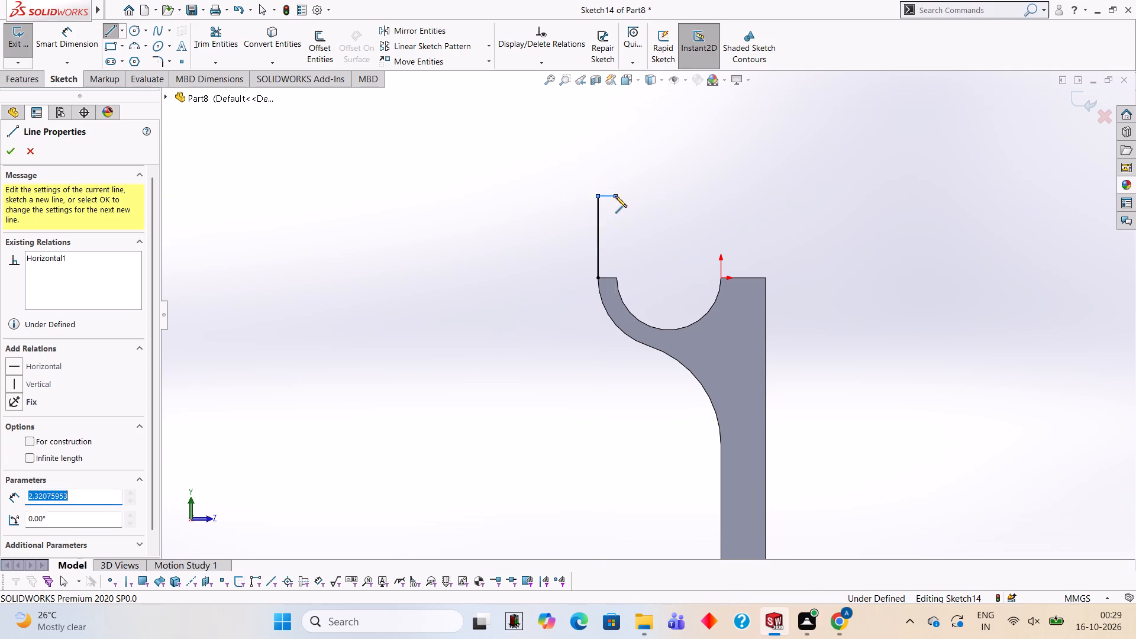
pyautogui.click(616, 277)
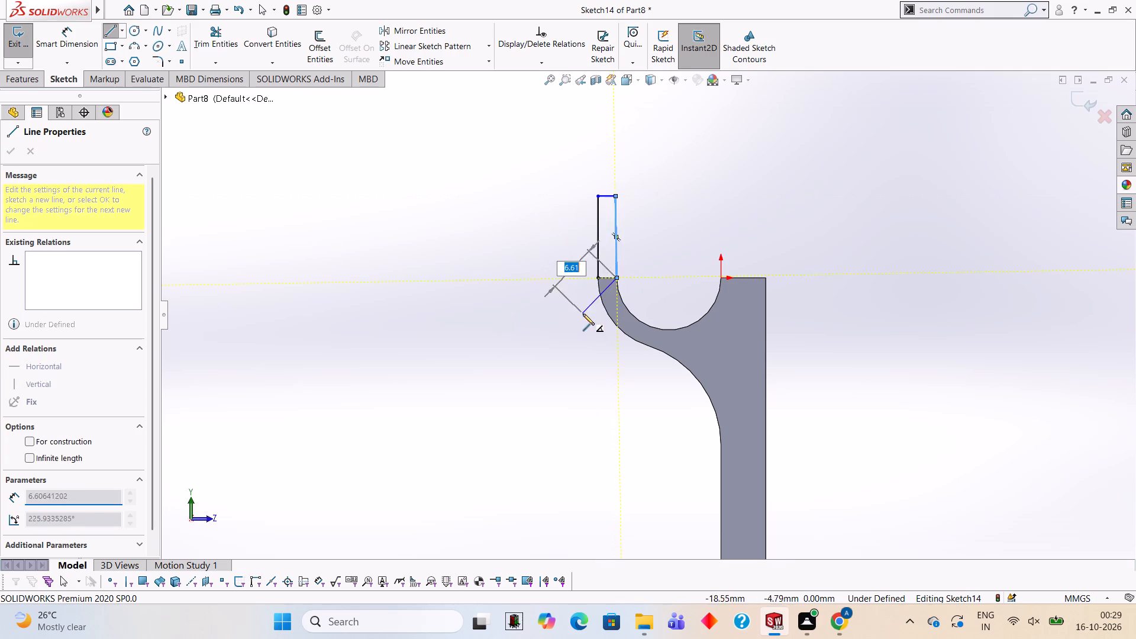
pyautogui.click(596, 276)
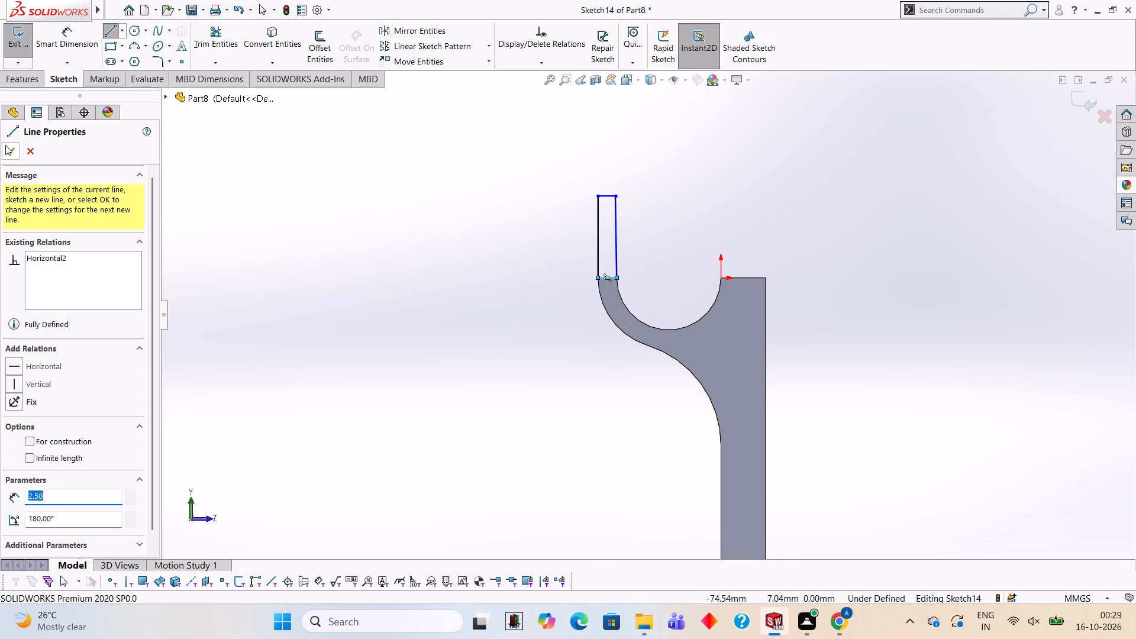
# Extrude the strip profile 58 mm blind in the reversed direction along the hook, merged with the bracket body.
pyautogui.click(25, 80)
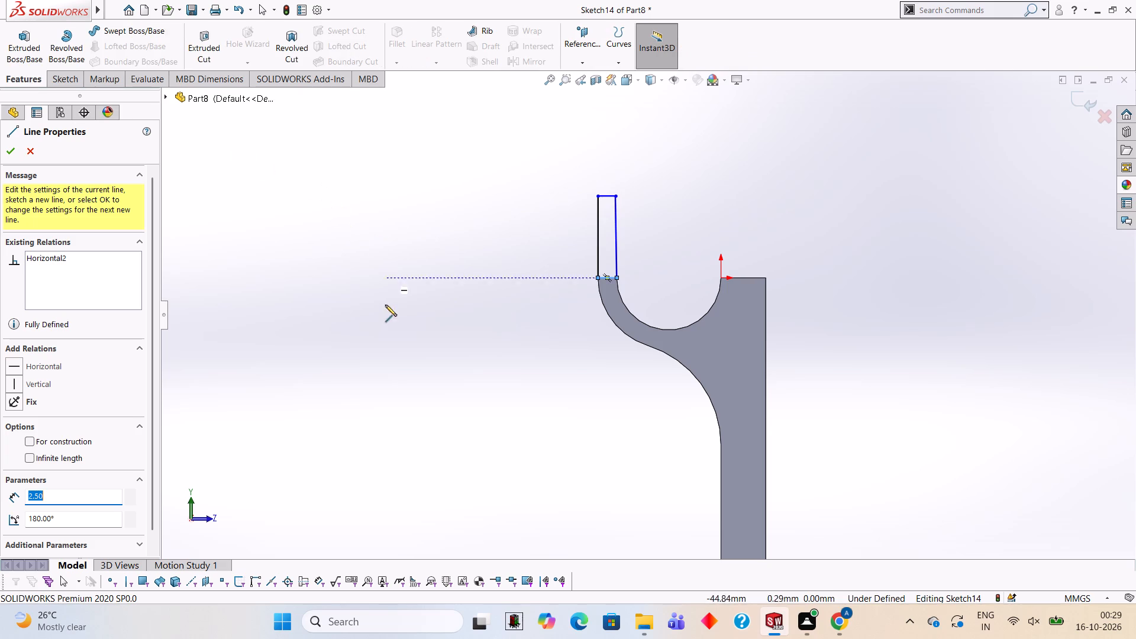
pyautogui.click(35, 43)
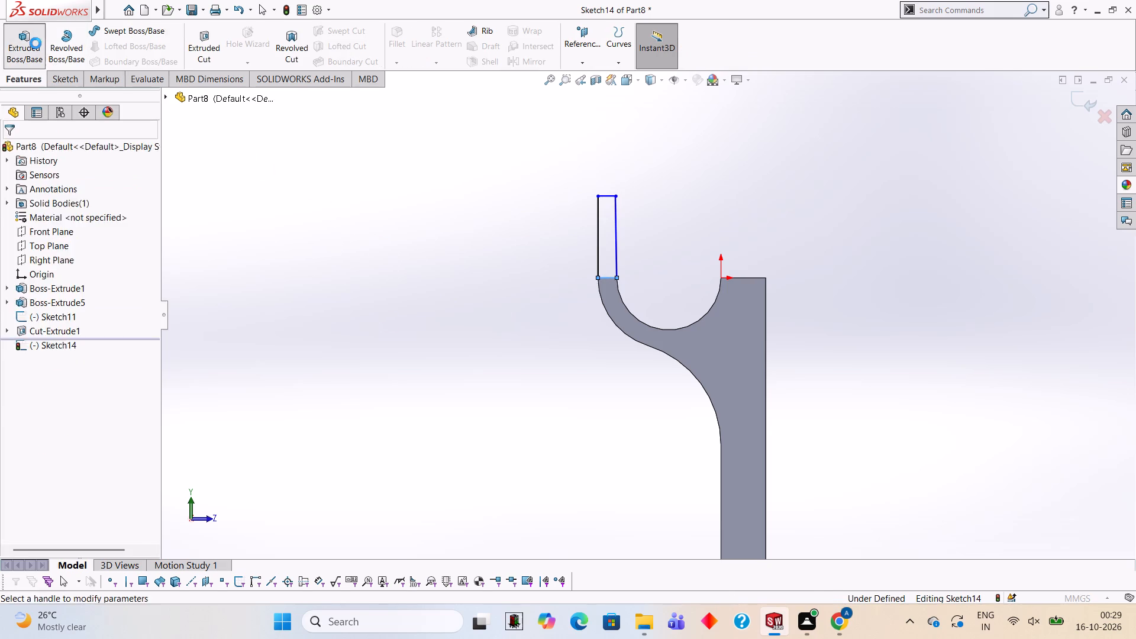
pyautogui.moveTo(714, 195); pyautogui.dragTo(672, 201, button='middle')
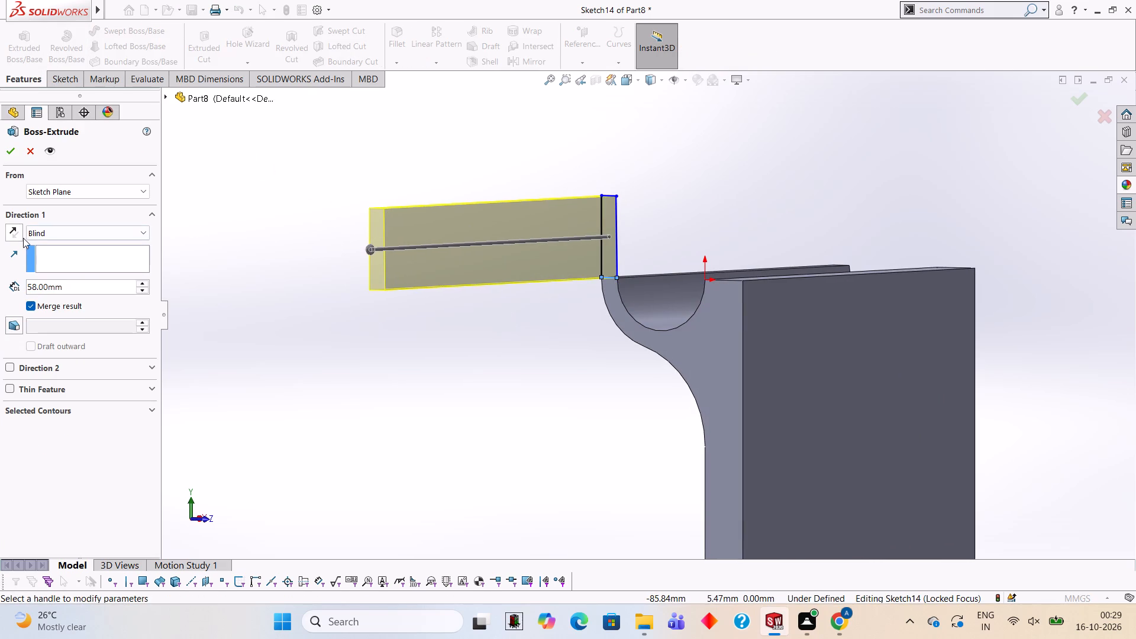
pyautogui.click(15, 234)
pyautogui.click(11, 149)
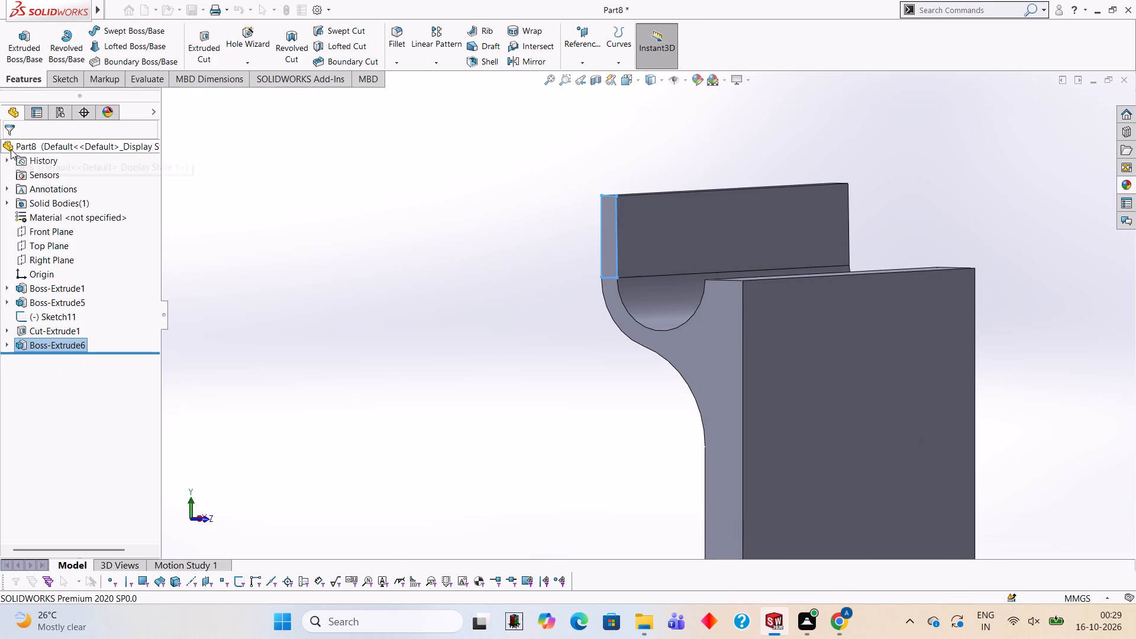
pyautogui.click(248, 220)
# Examine the extended hook wall and the groove from below, from above and from the end.
pyautogui.moveTo(274, 237); pyautogui.dragTo(299, 257, button='middle')
pyautogui.scroll(3, 298, 257)
pyautogui.moveTo(439, 295); pyautogui.dragTo(456, 254, button='middle')
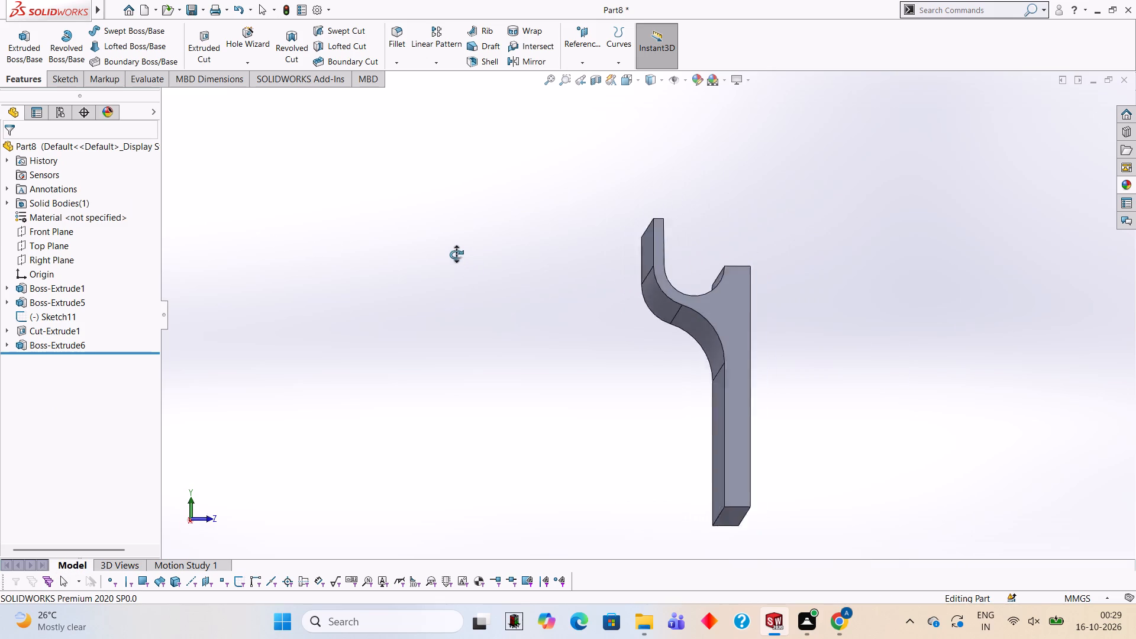
pyautogui.moveTo(456, 254); pyautogui.dragTo(450, 252, button='middle')
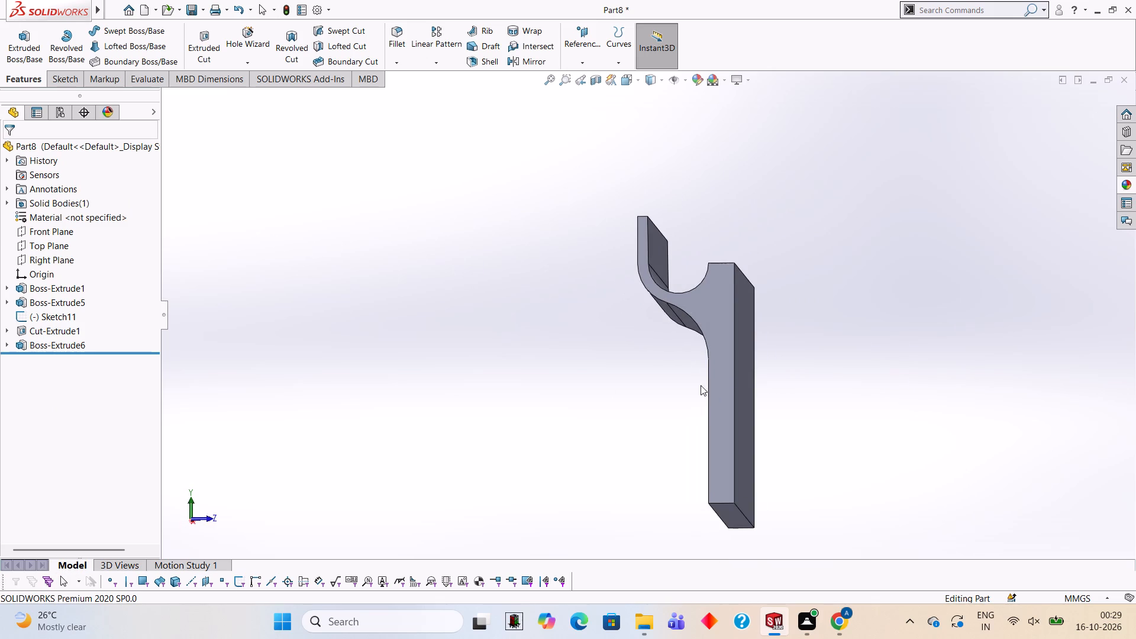
pyautogui.scroll(2, 757, 316)
pyautogui.moveTo(754, 340); pyautogui.dragTo(753, 412, button='middle')
pyautogui.scroll(-1, 750, 408)
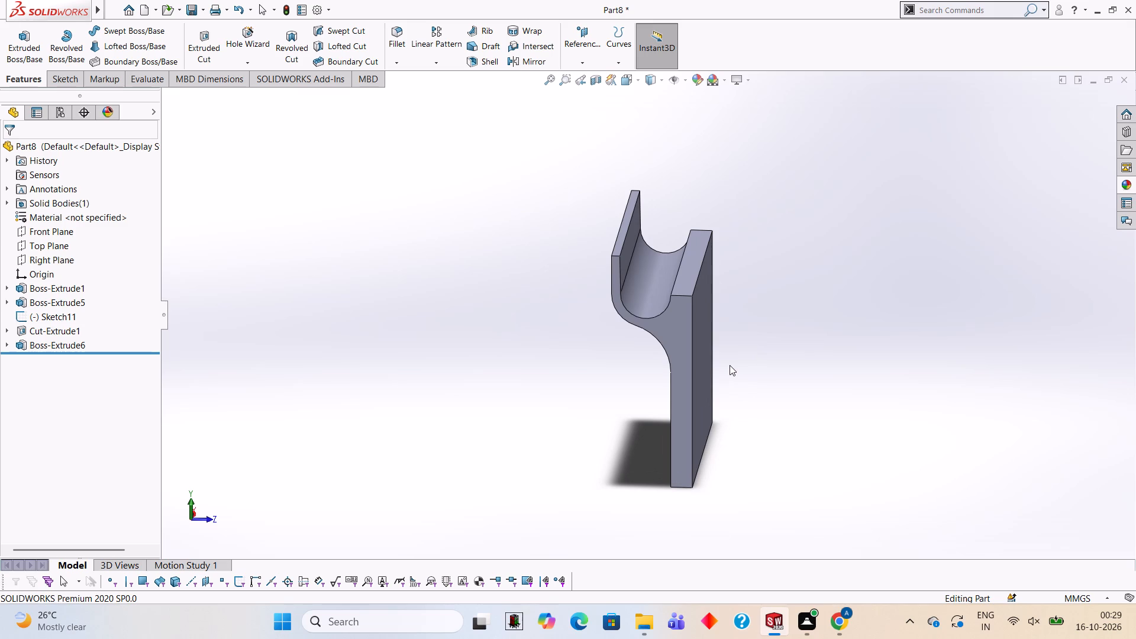
pyautogui.scroll(-5, 683, 299)
pyautogui.moveTo(737, 356); pyautogui.dragTo(745, 322, button='middle')
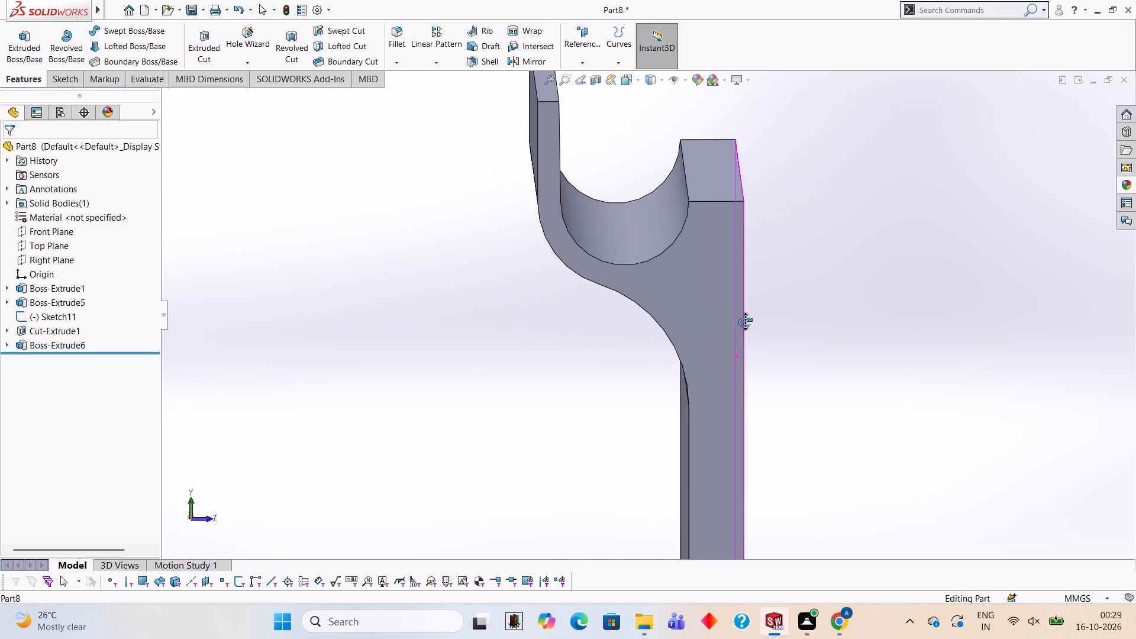
pyautogui.moveTo(745, 322); pyautogui.dragTo(745, 325, button='middle')
pyautogui.scroll(-1, 745, 325)
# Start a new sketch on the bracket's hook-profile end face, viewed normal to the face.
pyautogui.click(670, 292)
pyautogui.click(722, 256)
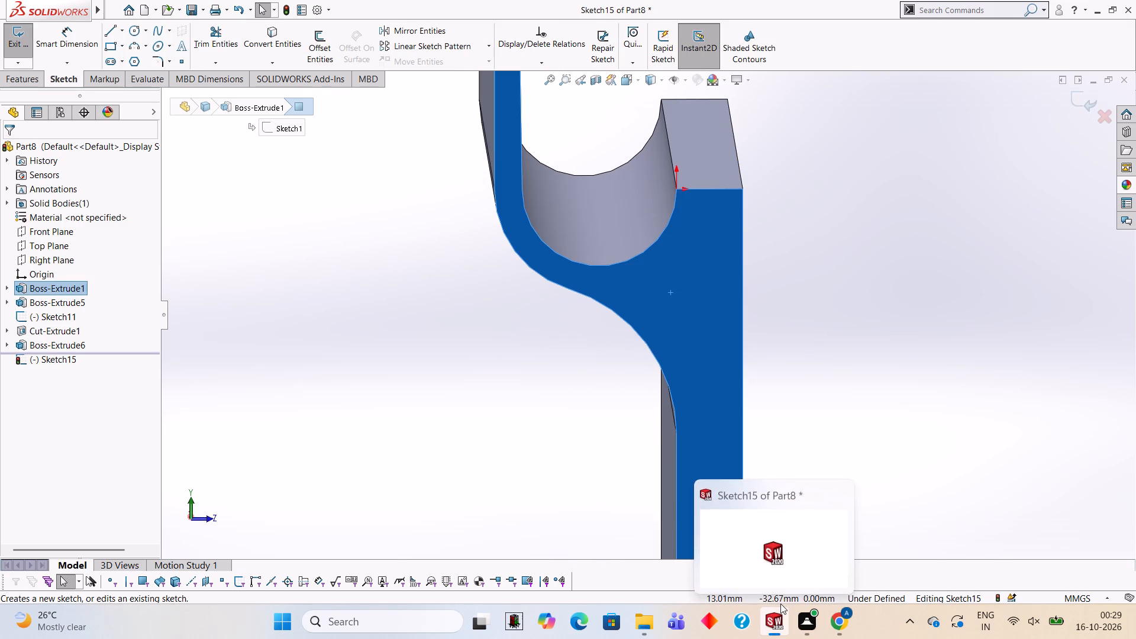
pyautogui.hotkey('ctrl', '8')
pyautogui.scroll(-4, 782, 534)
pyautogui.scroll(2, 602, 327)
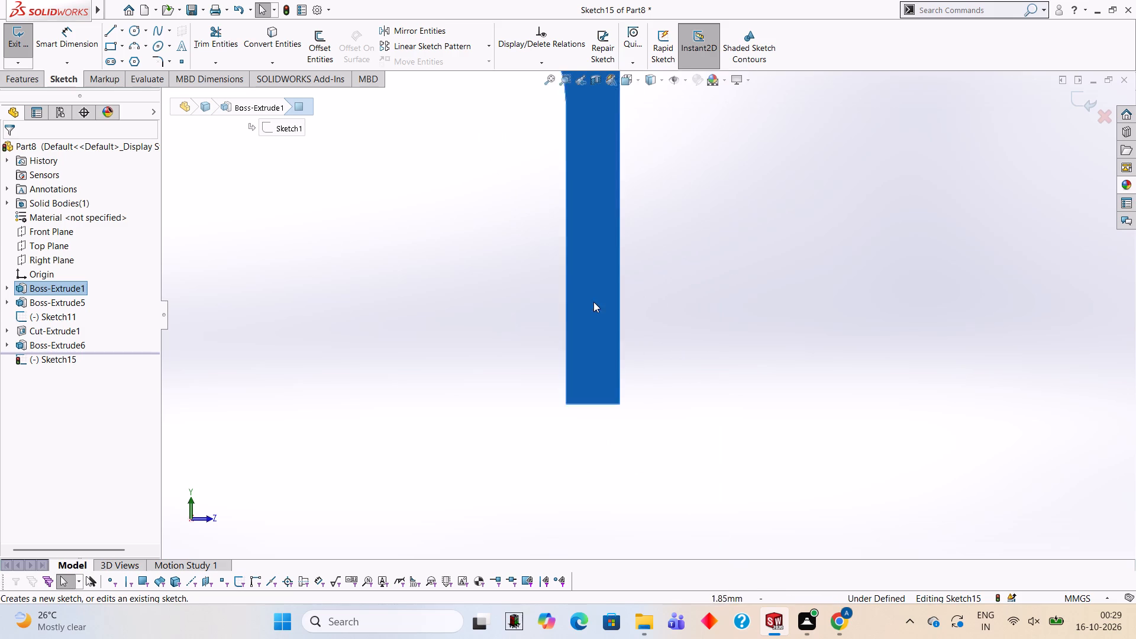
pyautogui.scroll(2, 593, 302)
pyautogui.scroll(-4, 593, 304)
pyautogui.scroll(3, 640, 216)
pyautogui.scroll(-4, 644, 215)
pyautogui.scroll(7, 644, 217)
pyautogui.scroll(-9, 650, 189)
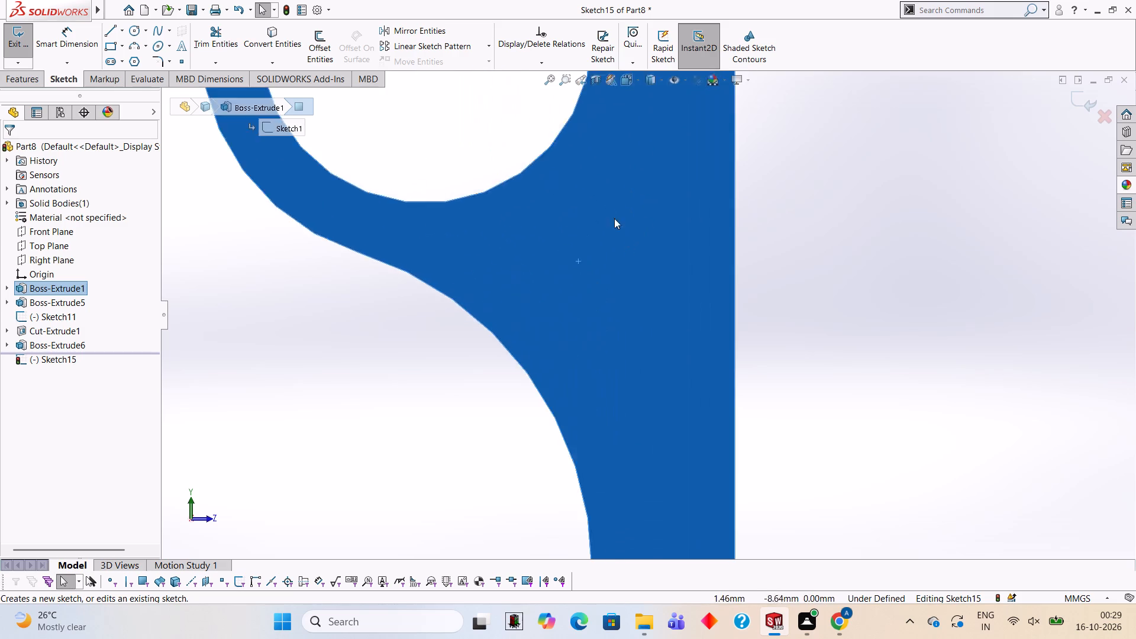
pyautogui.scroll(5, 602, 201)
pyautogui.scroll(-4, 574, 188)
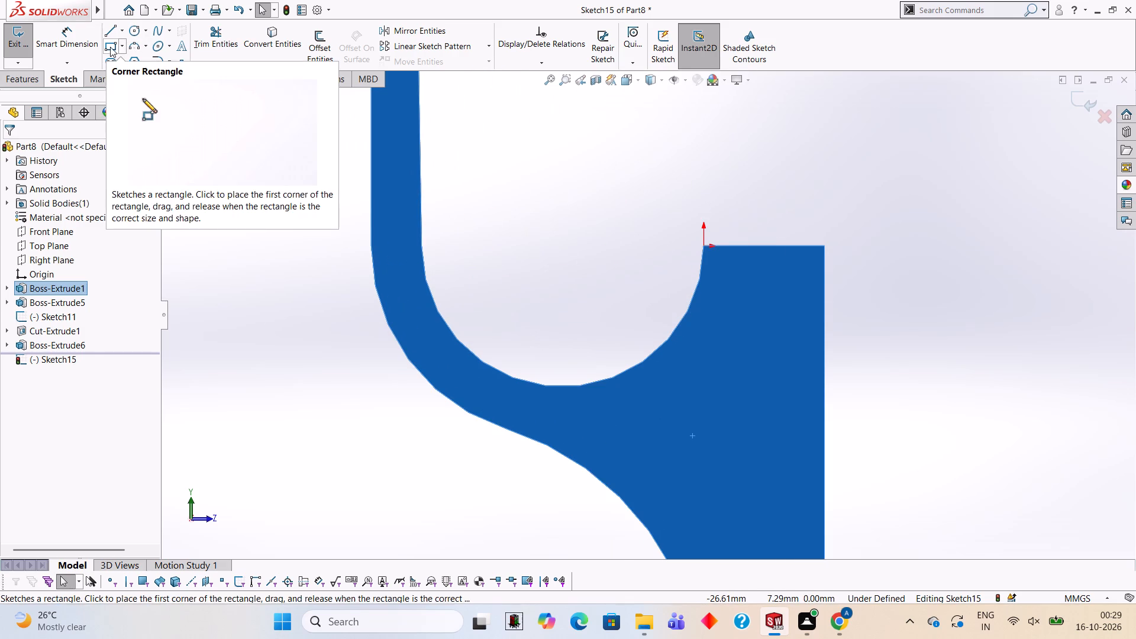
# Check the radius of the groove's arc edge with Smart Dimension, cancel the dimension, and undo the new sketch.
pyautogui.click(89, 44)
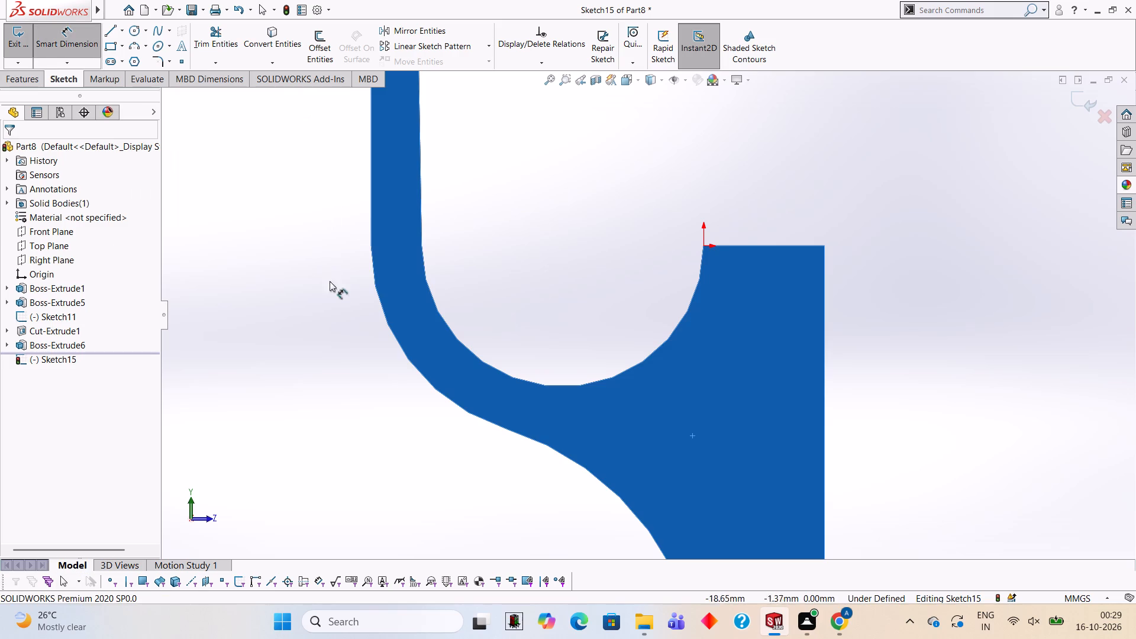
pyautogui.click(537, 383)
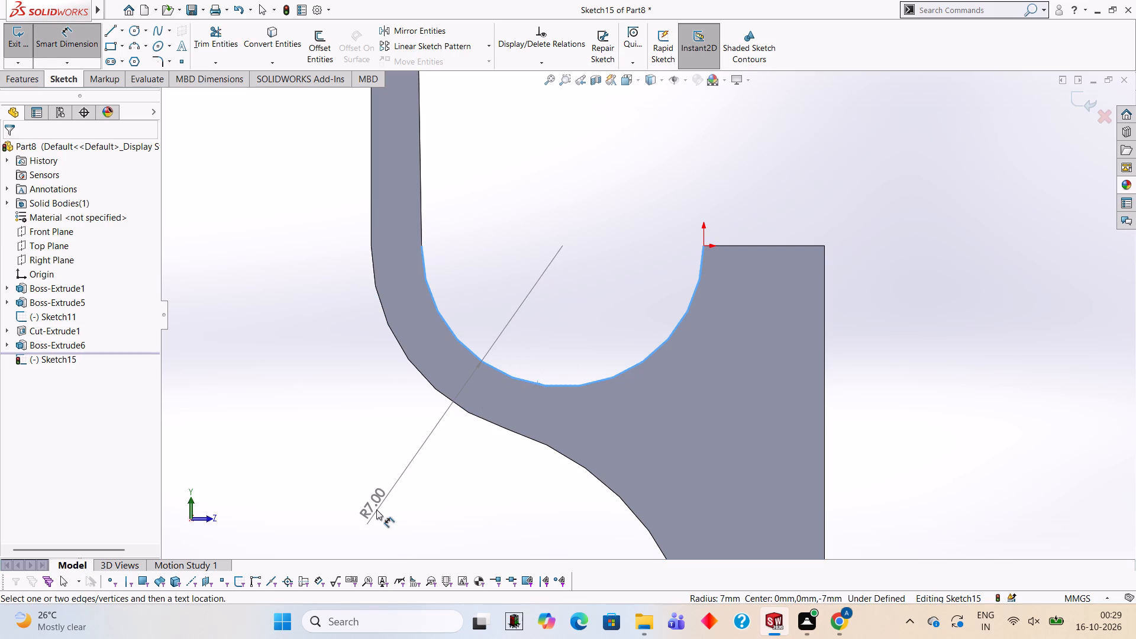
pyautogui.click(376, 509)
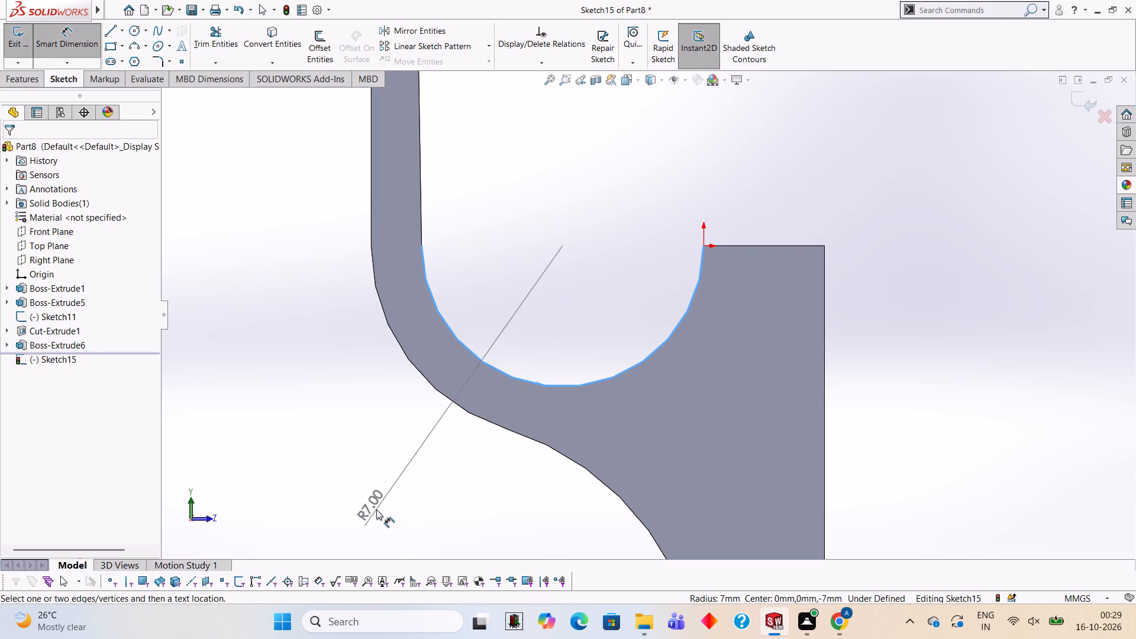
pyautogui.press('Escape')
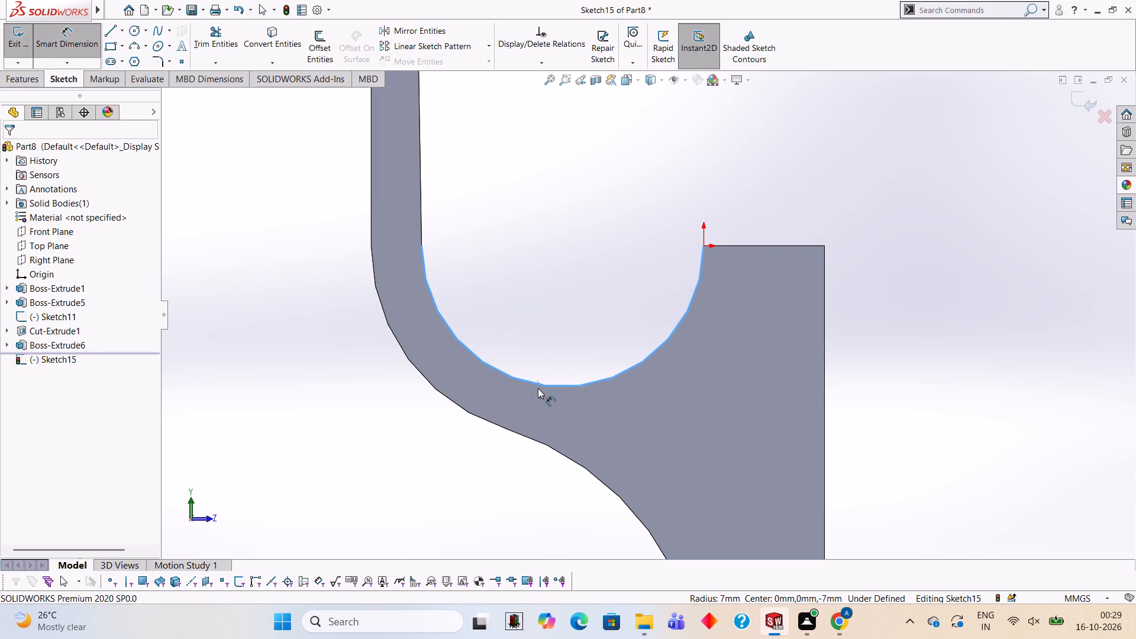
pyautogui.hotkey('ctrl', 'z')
# Examine the whole bracket with its raised hook wall from several angles, including the flat back face.
pyautogui.scroll(6, 538, 388)
pyautogui.moveTo(845, 322); pyautogui.dragTo(830, 324, button='middle')
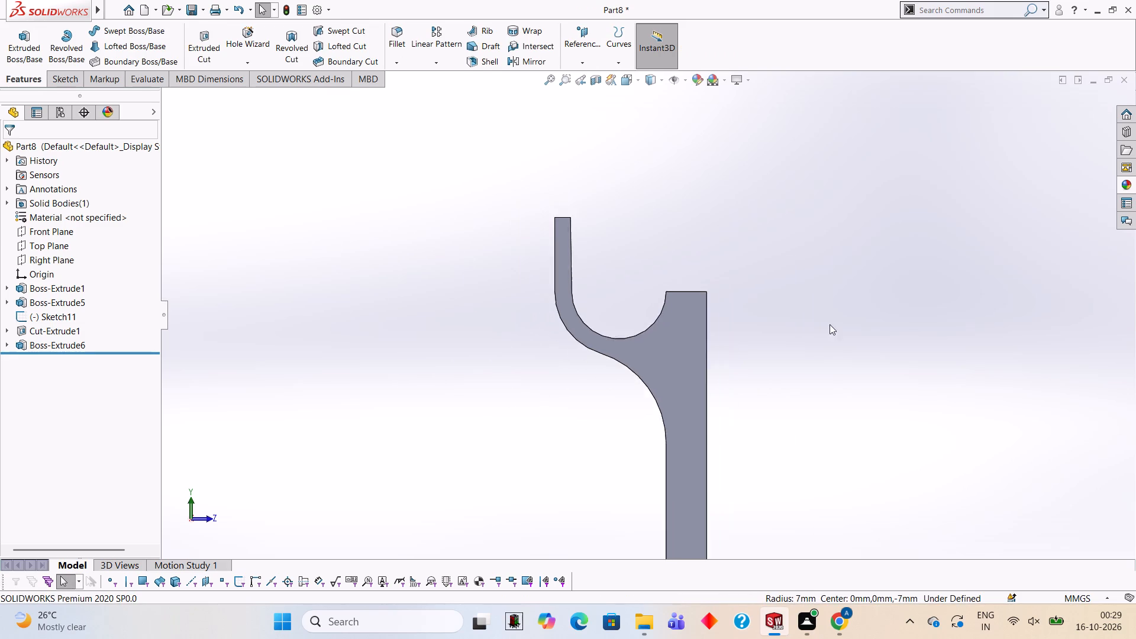
pyautogui.moveTo(830, 324); pyautogui.dragTo(808, 361, button='middle')
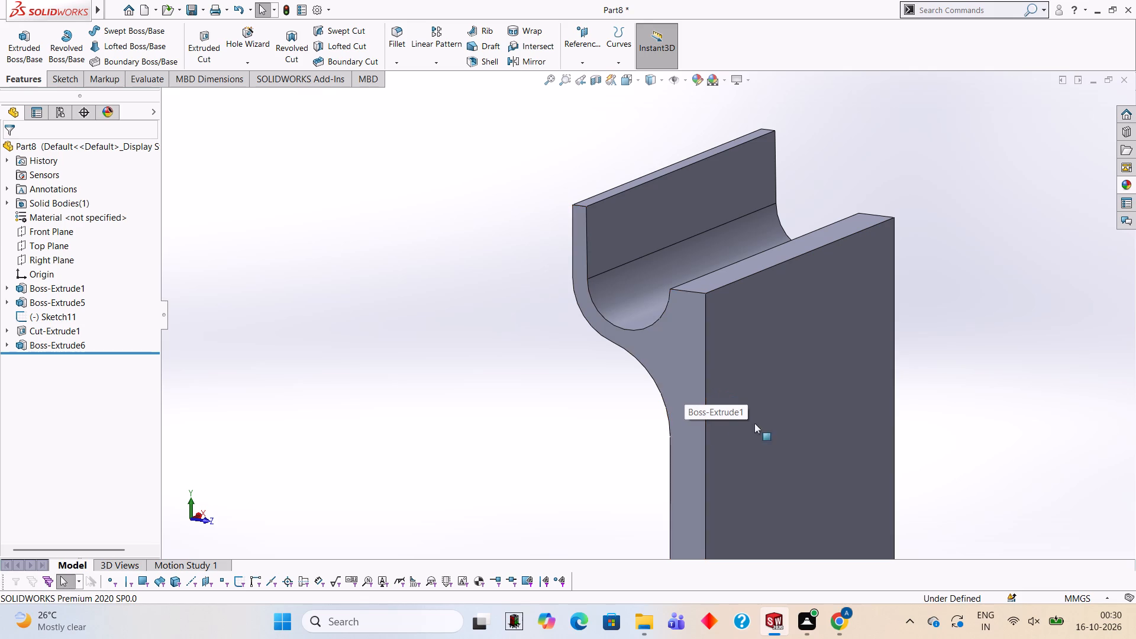
pyautogui.scroll(6, 841, 443)
pyautogui.moveTo(786, 501); pyautogui.dragTo(731, 435, button='middle')
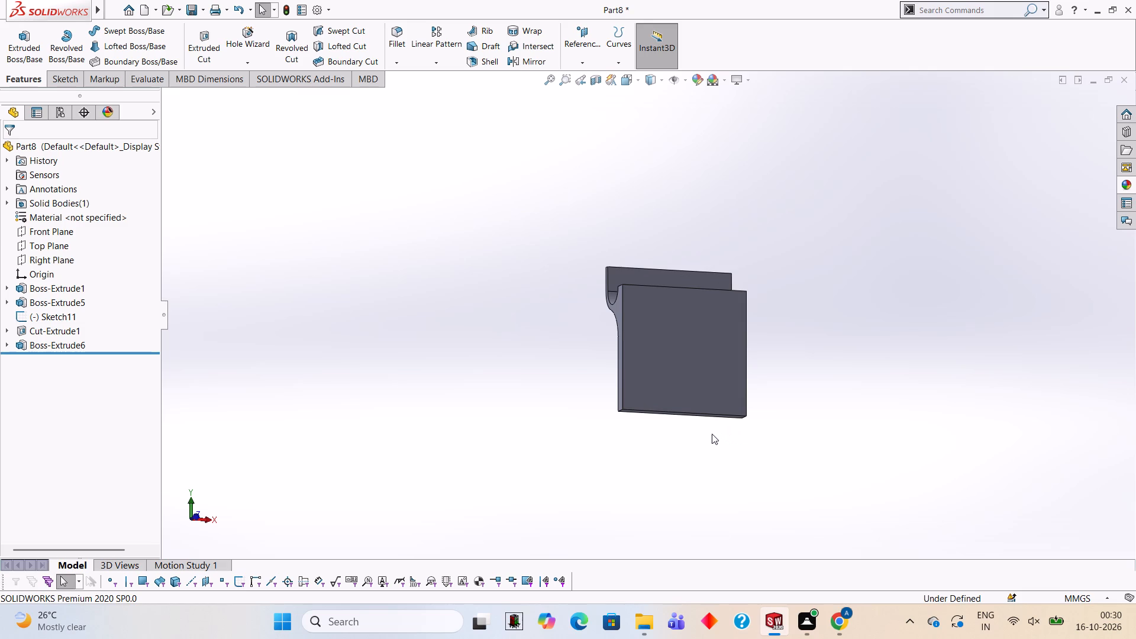
pyautogui.moveTo(712, 354); pyautogui.dragTo(738, 402, button='middle')
pyautogui.scroll(-1, 738, 402)
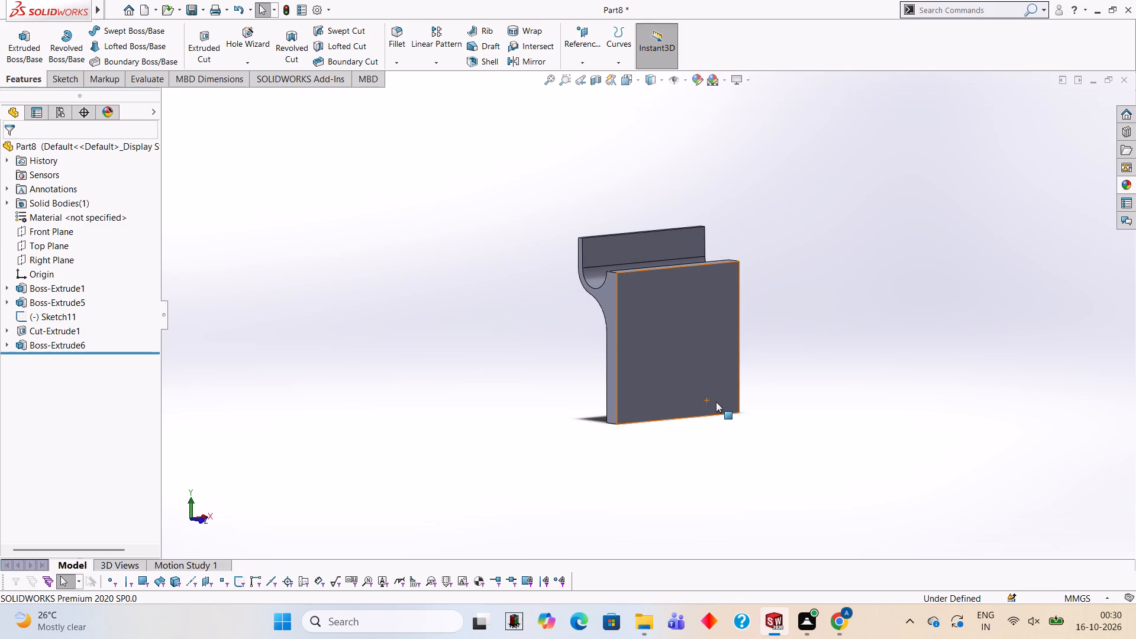
# Start a new sketch on the bracket's large flat back face, viewed normal to the face.
pyautogui.moveTo(686, 432); pyautogui.dragTo(652, 375, button='middle')
pyautogui.click(658, 356)
pyautogui.click(711, 327)
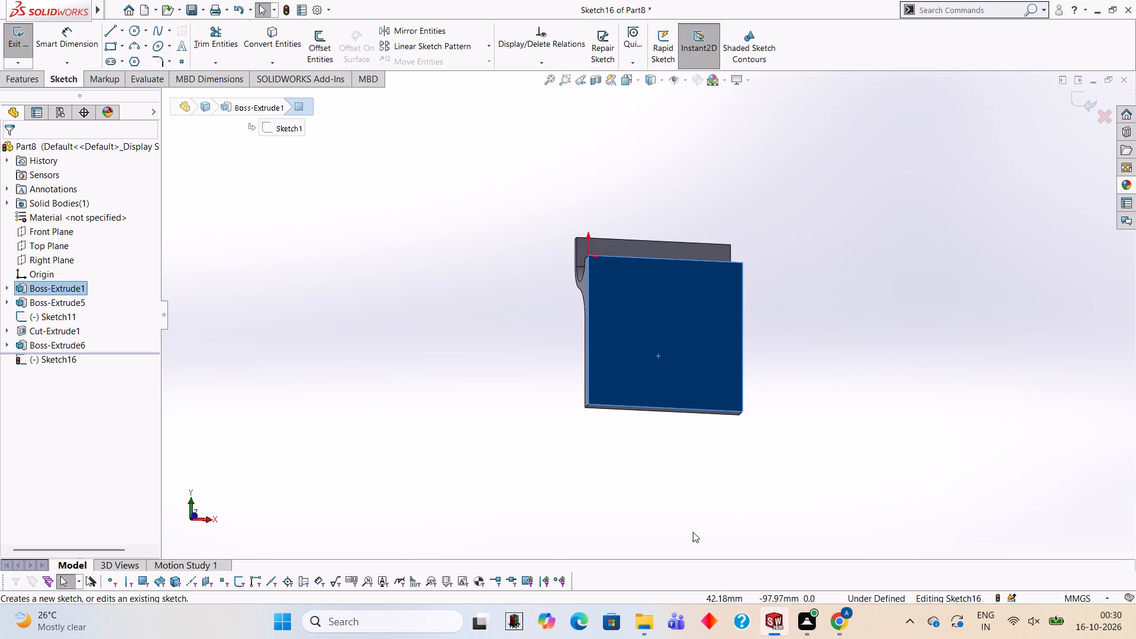
pyautogui.hotkey('ctrl', '8')
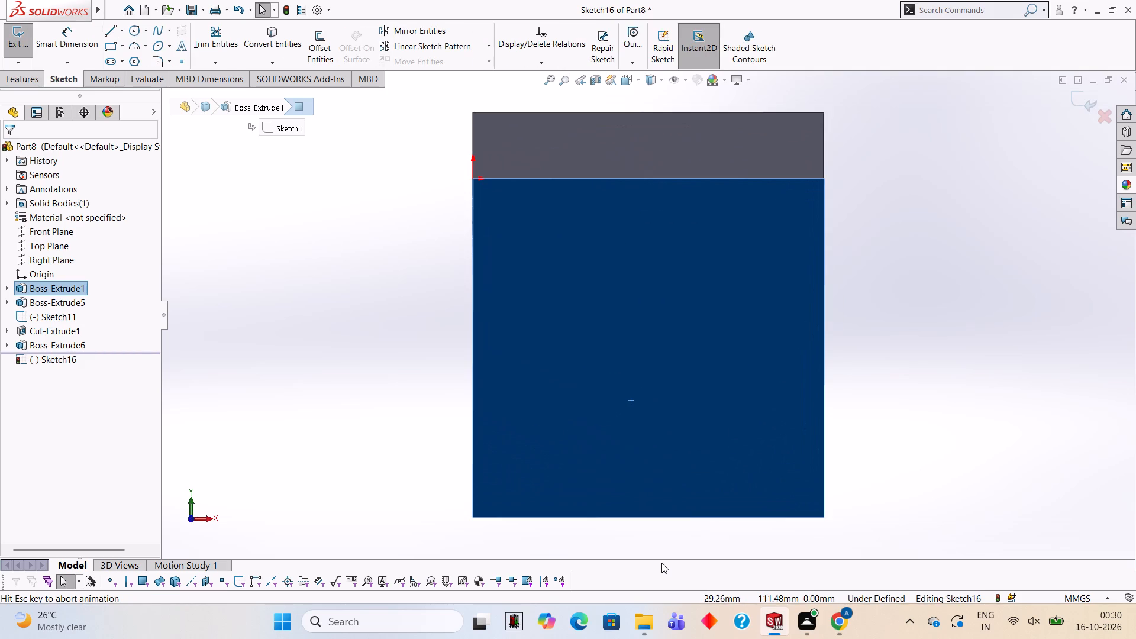
pyautogui.scroll(3, 762, 583)
pyautogui.scroll(4, 721, 440)
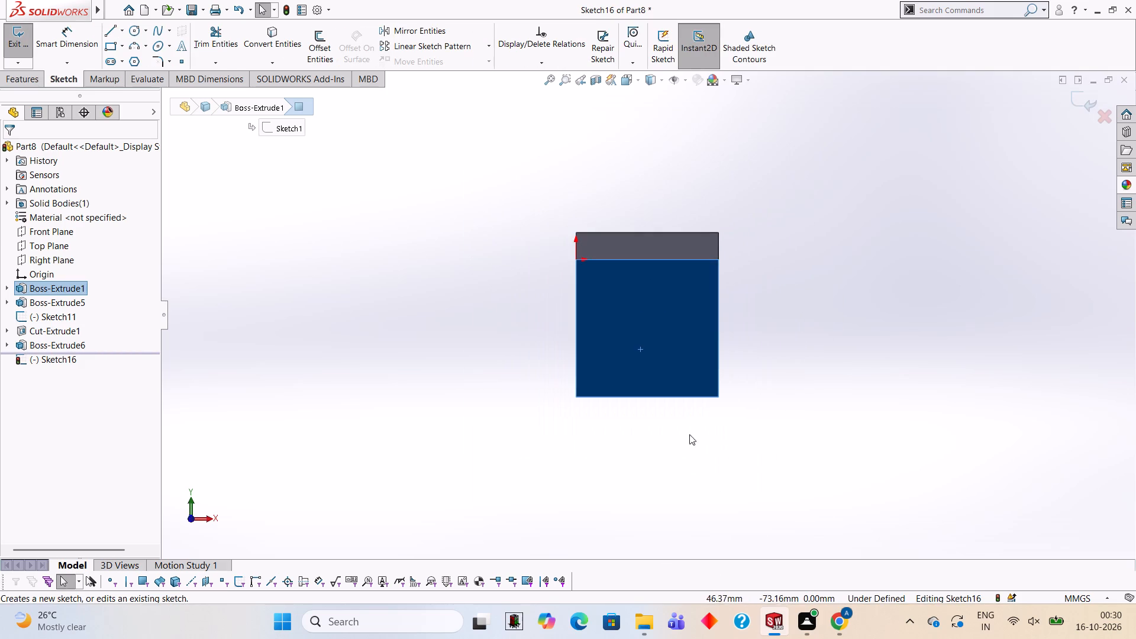
pyautogui.scroll(-4, 682, 403)
pyautogui.scroll(4, 664, 423)
pyautogui.scroll(-2, 664, 423)
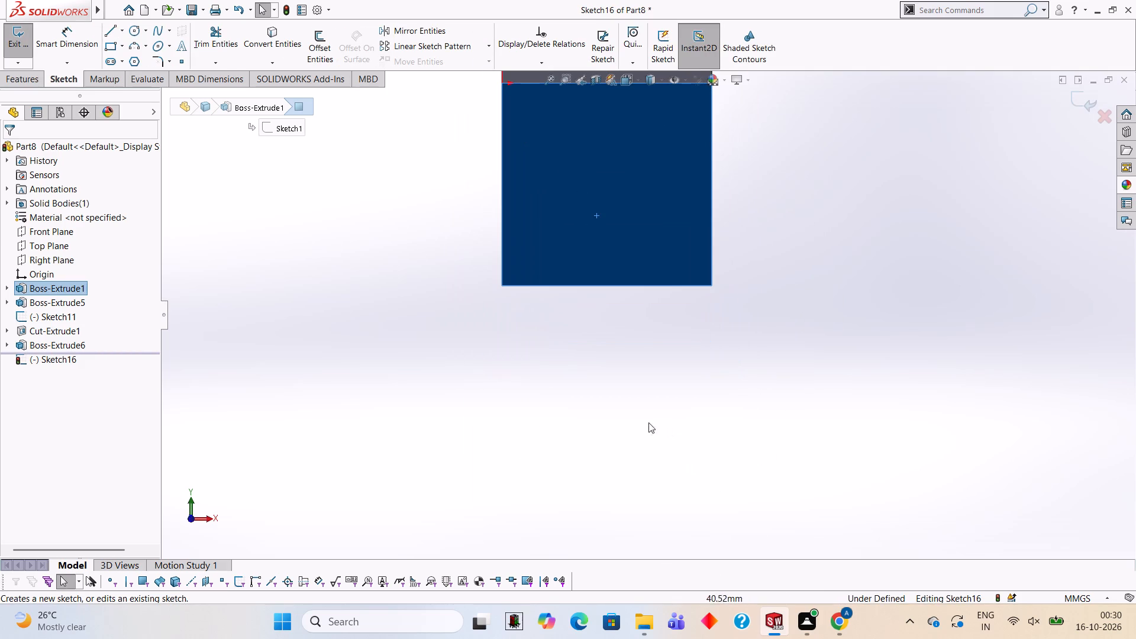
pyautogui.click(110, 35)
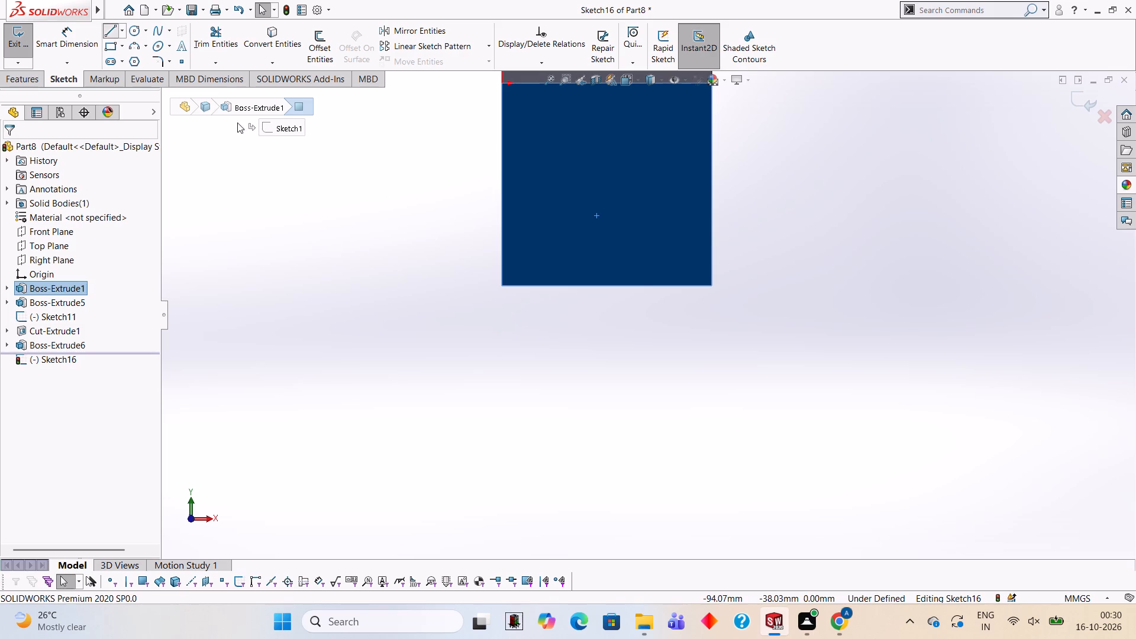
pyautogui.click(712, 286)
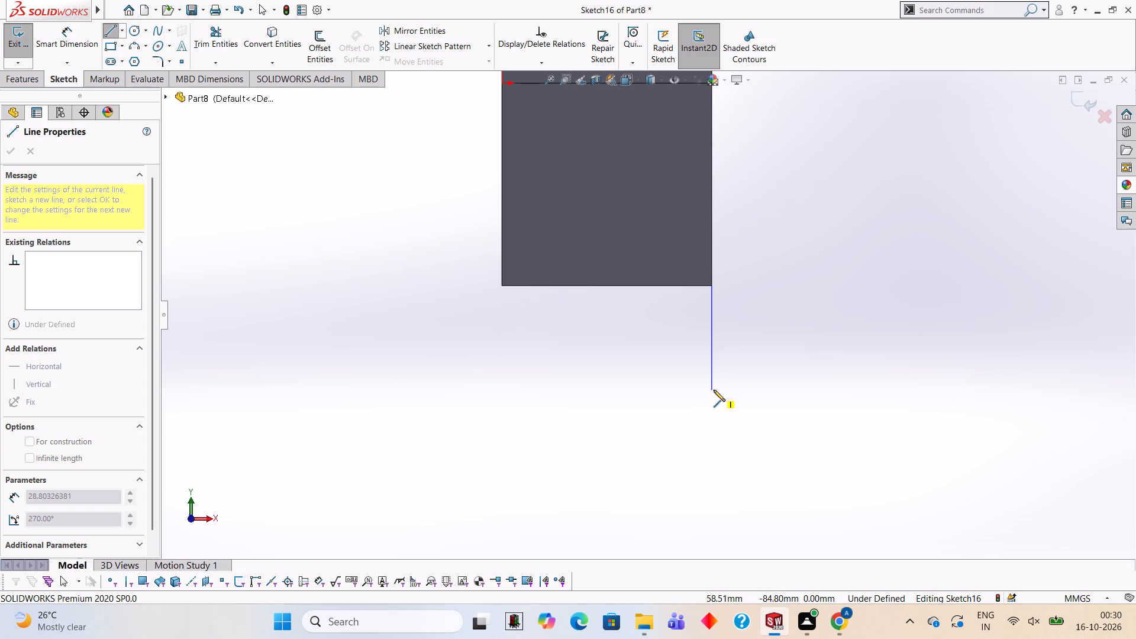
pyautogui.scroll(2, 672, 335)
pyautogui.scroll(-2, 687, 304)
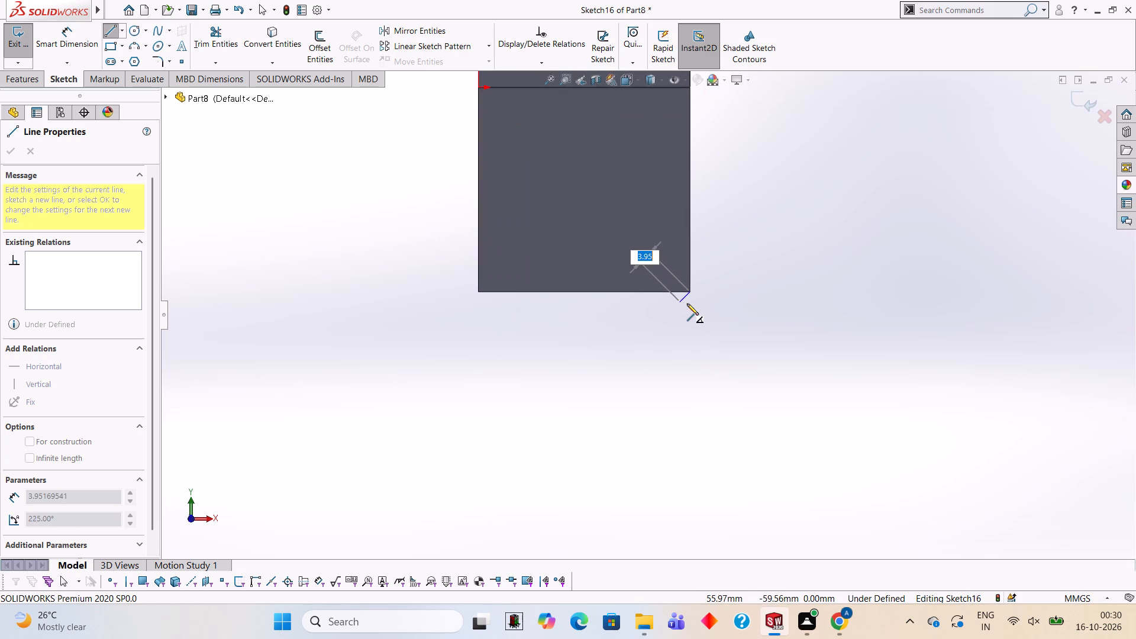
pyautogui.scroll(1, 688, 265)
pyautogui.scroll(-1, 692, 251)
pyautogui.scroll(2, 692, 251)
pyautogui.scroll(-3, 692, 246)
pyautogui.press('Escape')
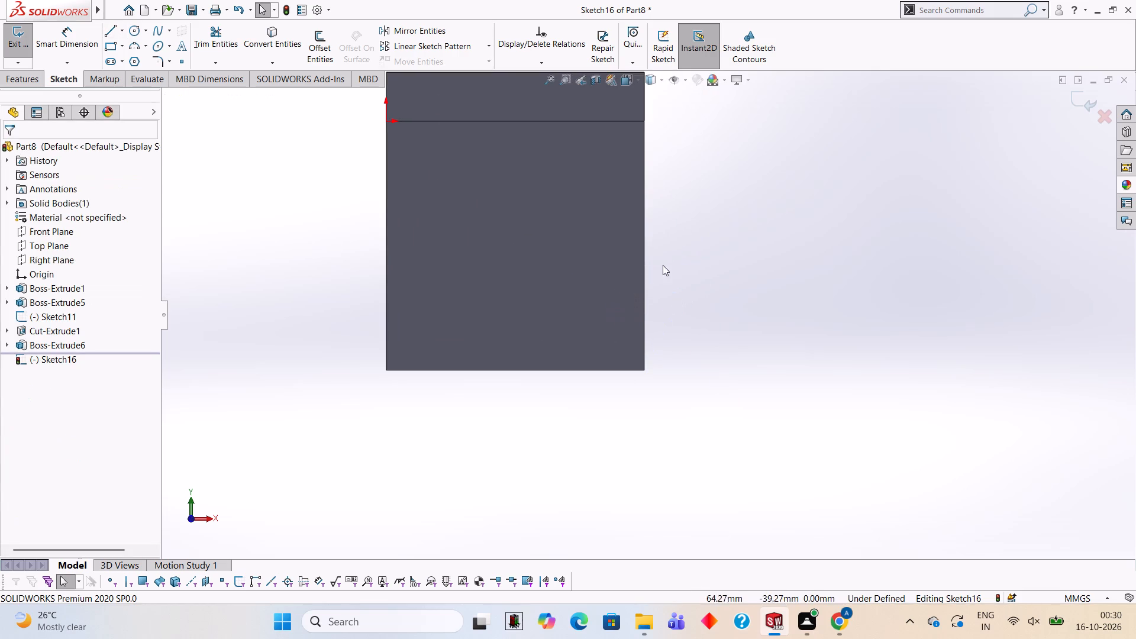
# Sketch connected lines from the right end of the face's horizontal edge: 110 mm down, 20 mm left, and 20 mm up.
pyautogui.scroll(2, 644, 198)
pyautogui.scroll(-2, 644, 196)
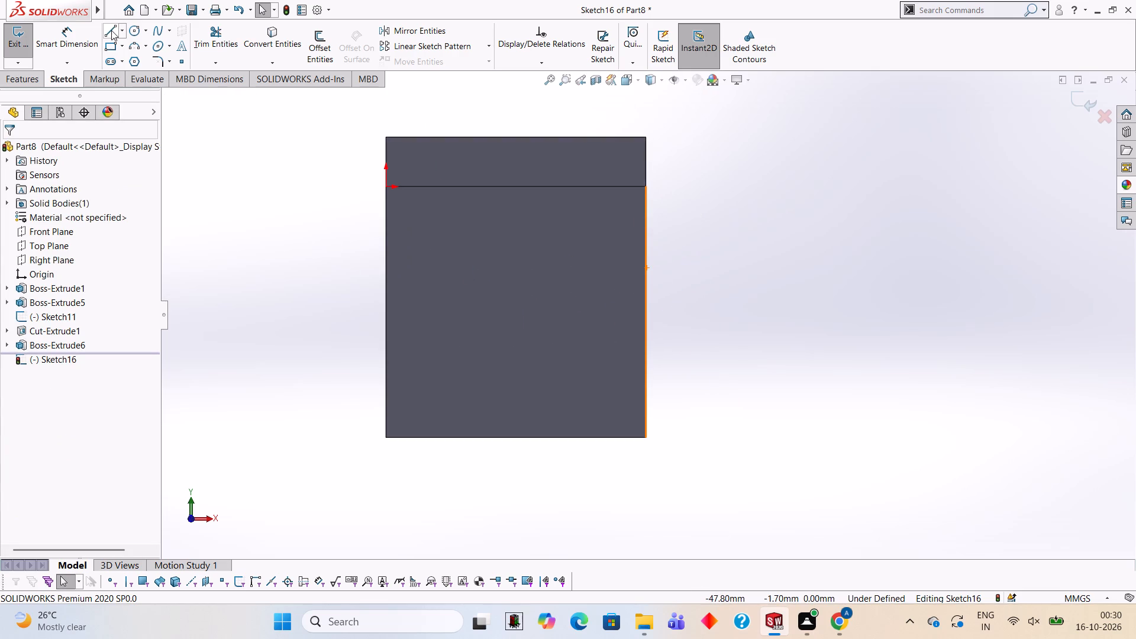
pyautogui.click(111, 30)
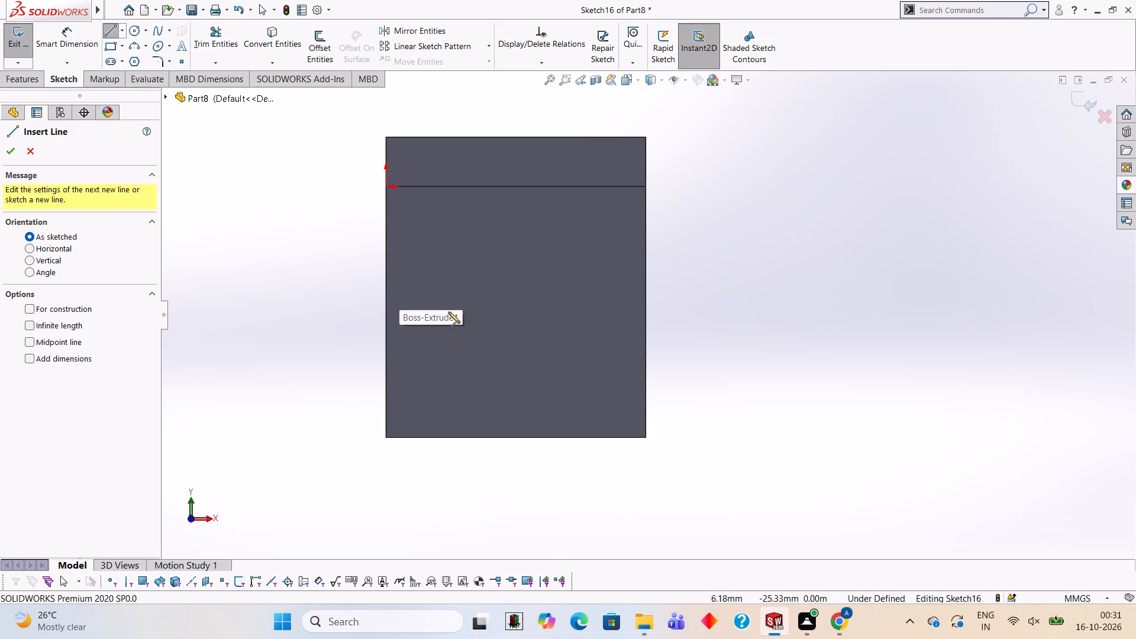
pyautogui.click(646, 186)
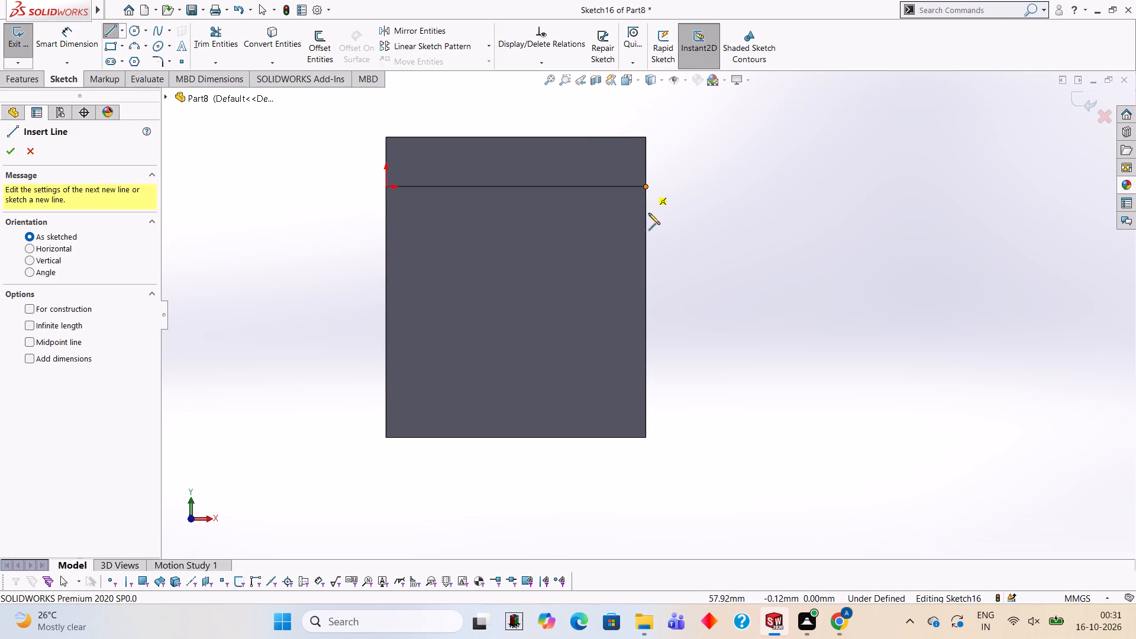
pyautogui.scroll(3, 651, 386)
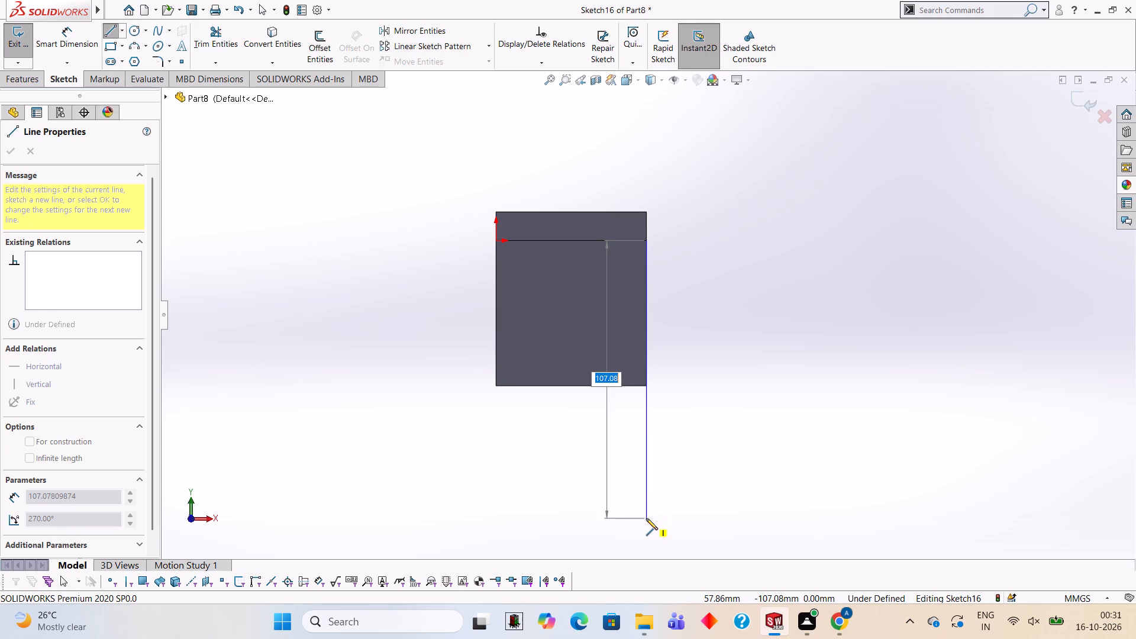
pyautogui.write('110')
pyautogui.press('Return')
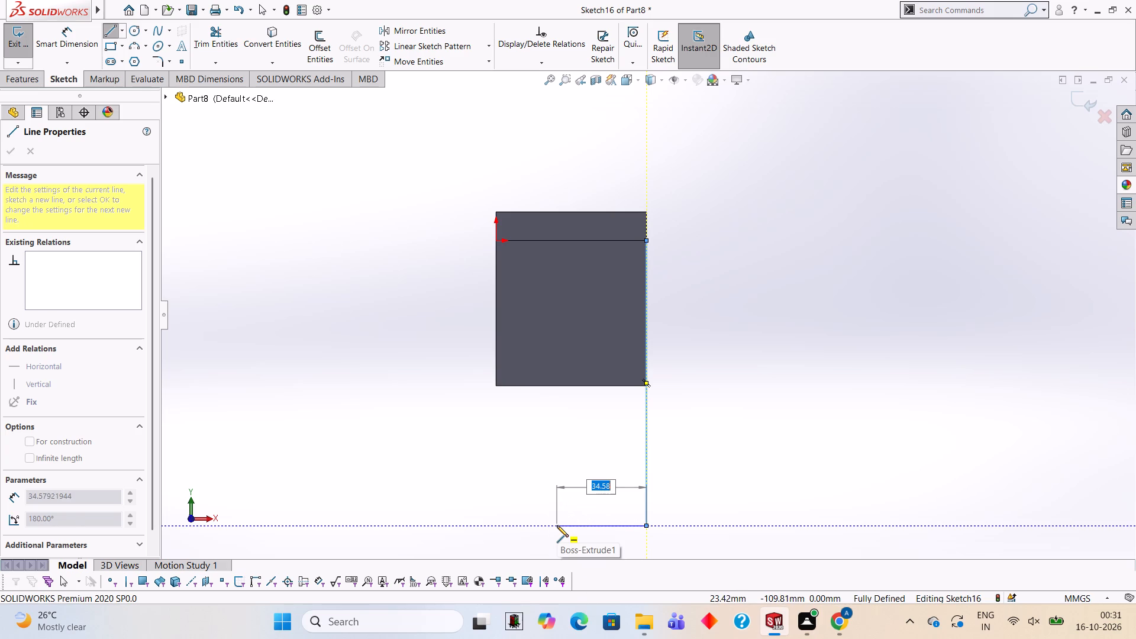
pyautogui.write('20')
pyautogui.press('Return')
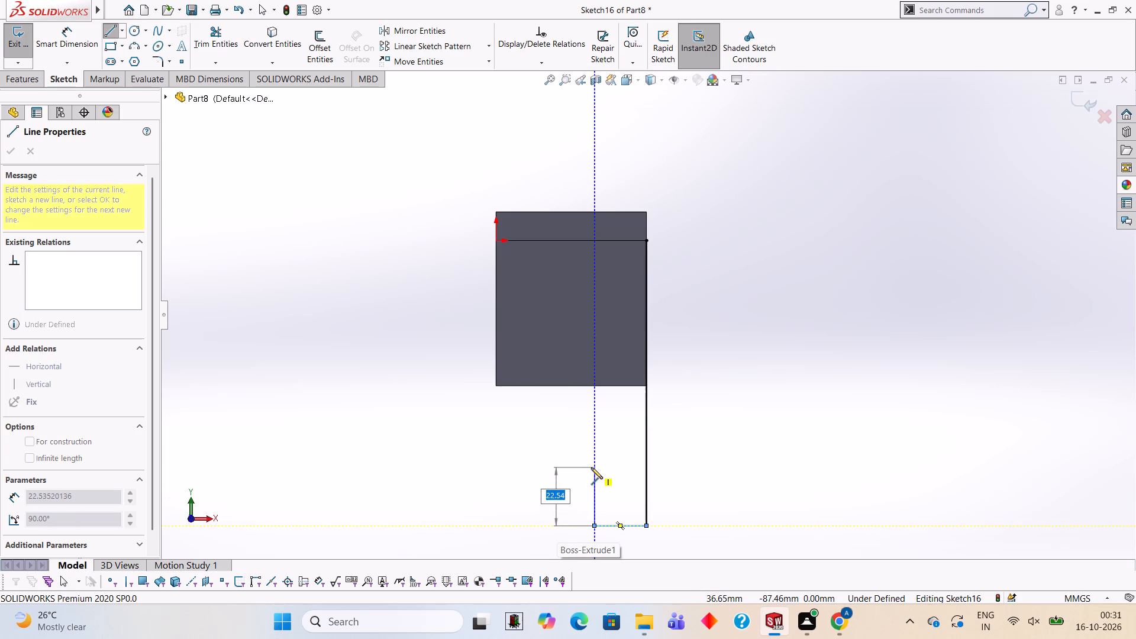
pyautogui.write('20')
pyautogui.press('Return')
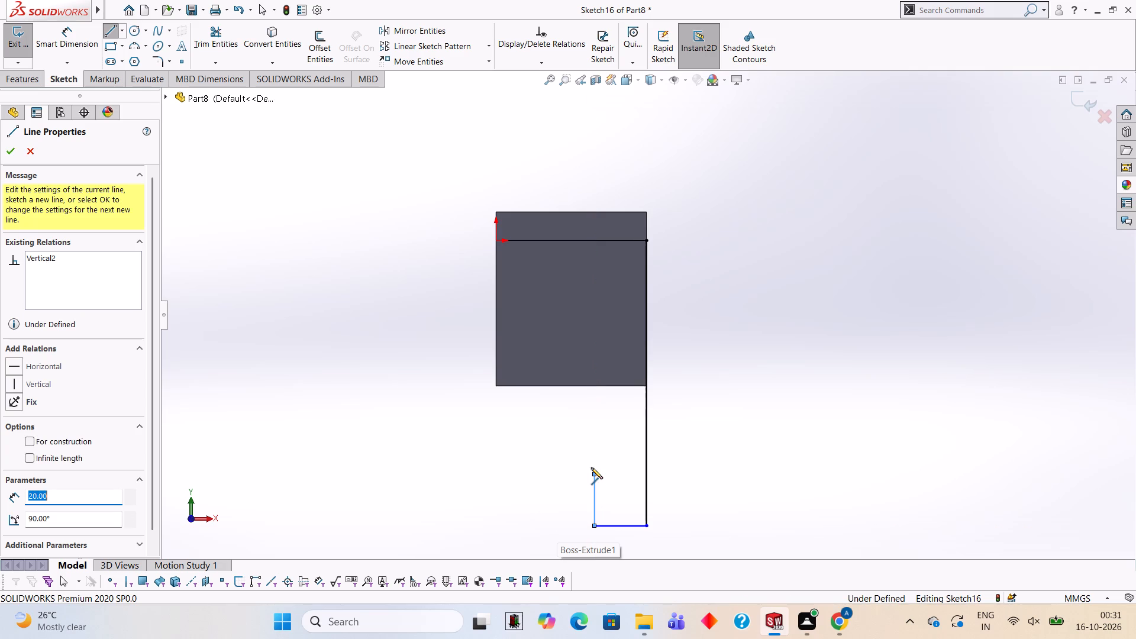
pyautogui.press('Escape')
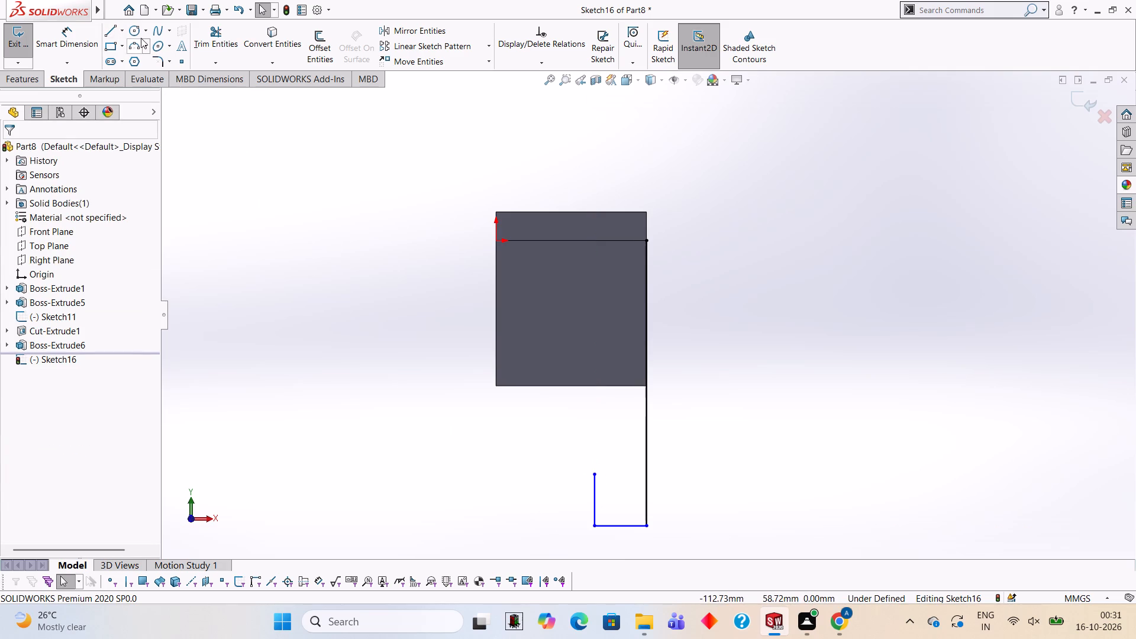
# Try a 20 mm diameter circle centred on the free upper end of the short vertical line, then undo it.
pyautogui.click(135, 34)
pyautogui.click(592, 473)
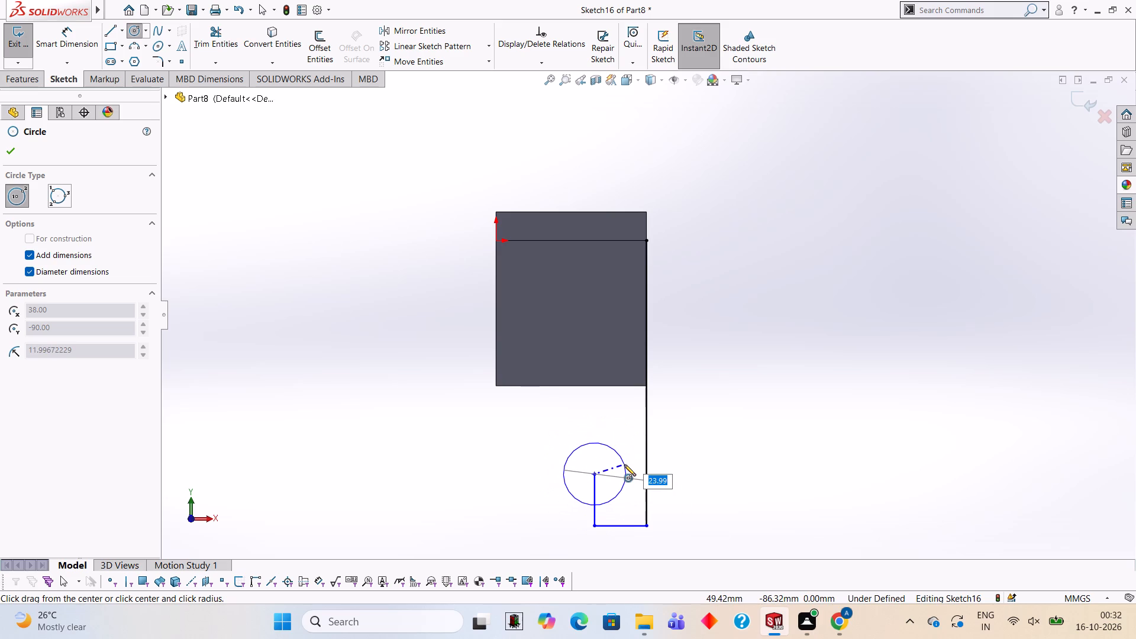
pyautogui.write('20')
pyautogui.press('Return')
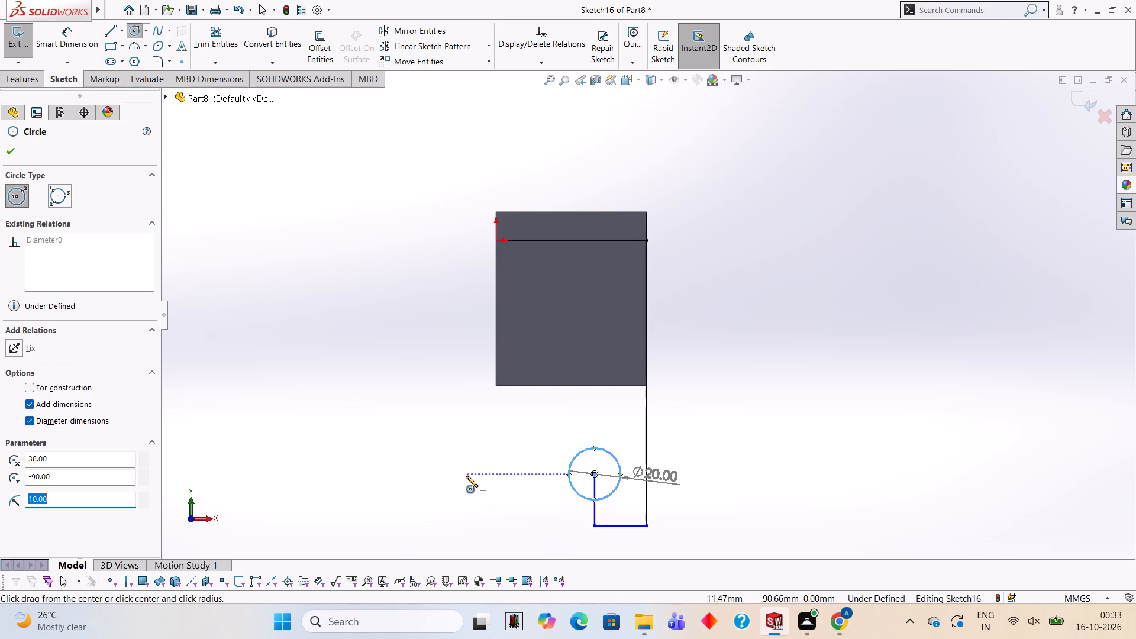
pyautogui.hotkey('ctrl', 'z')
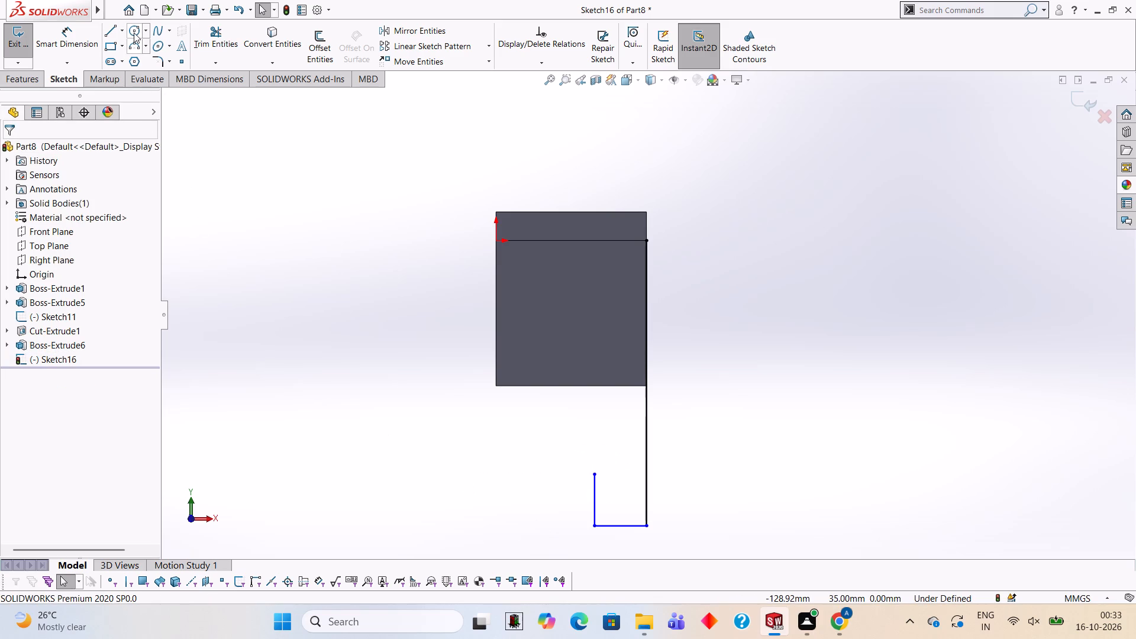
# Draw a 40 mm diameter circle centred on the upper end of the short vertical line.
pyautogui.click(134, 33)
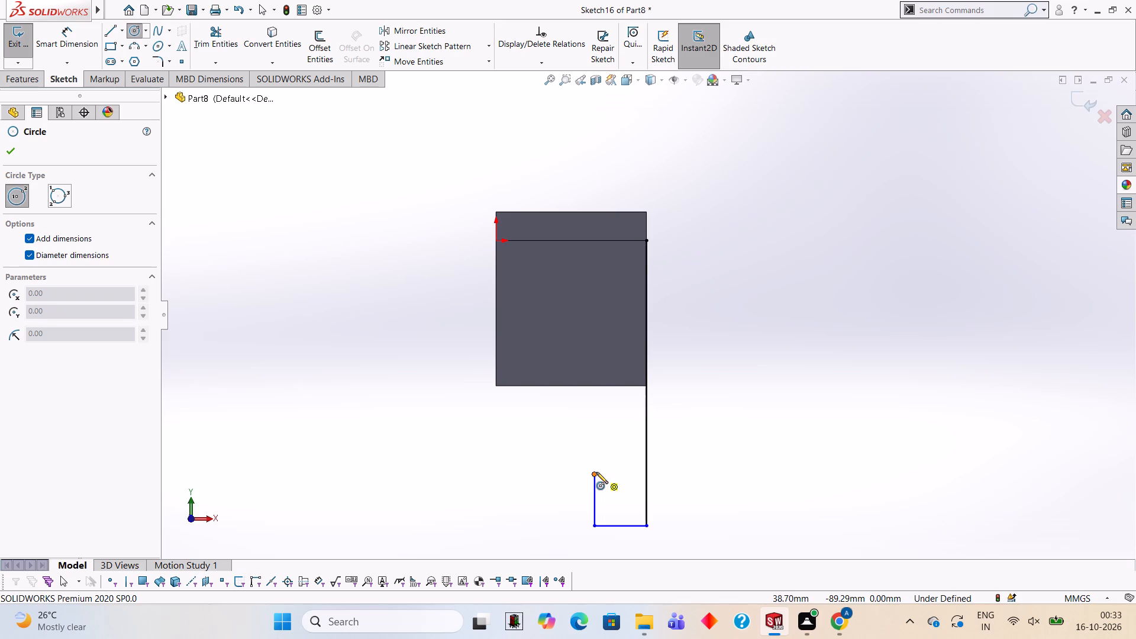
pyautogui.click(592, 472)
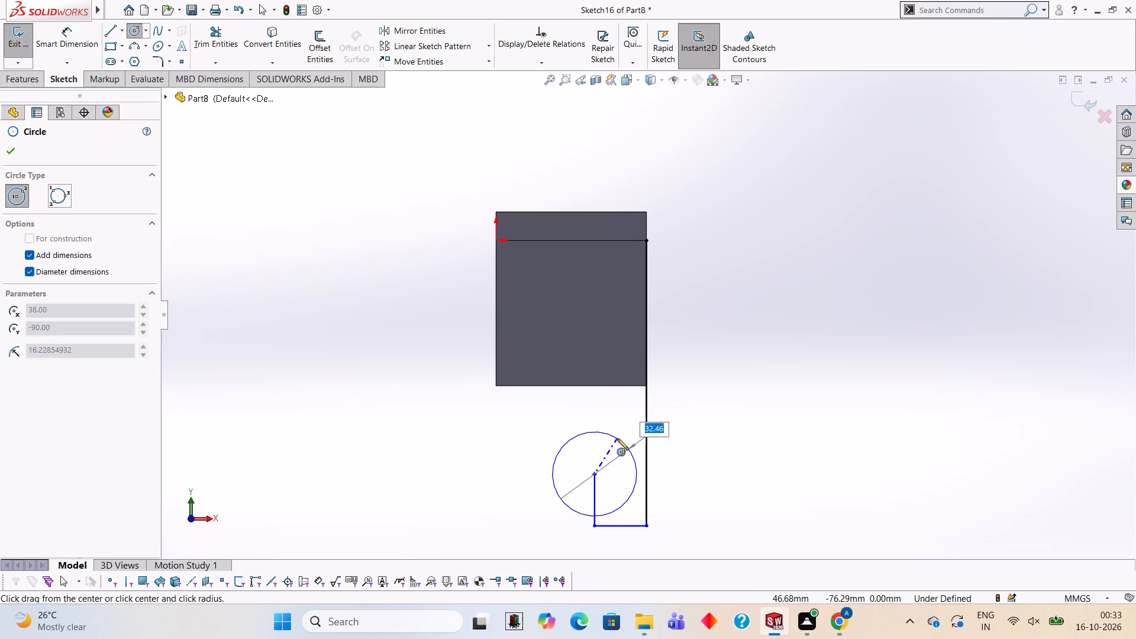
pyautogui.write('40')
pyautogui.press('Return')
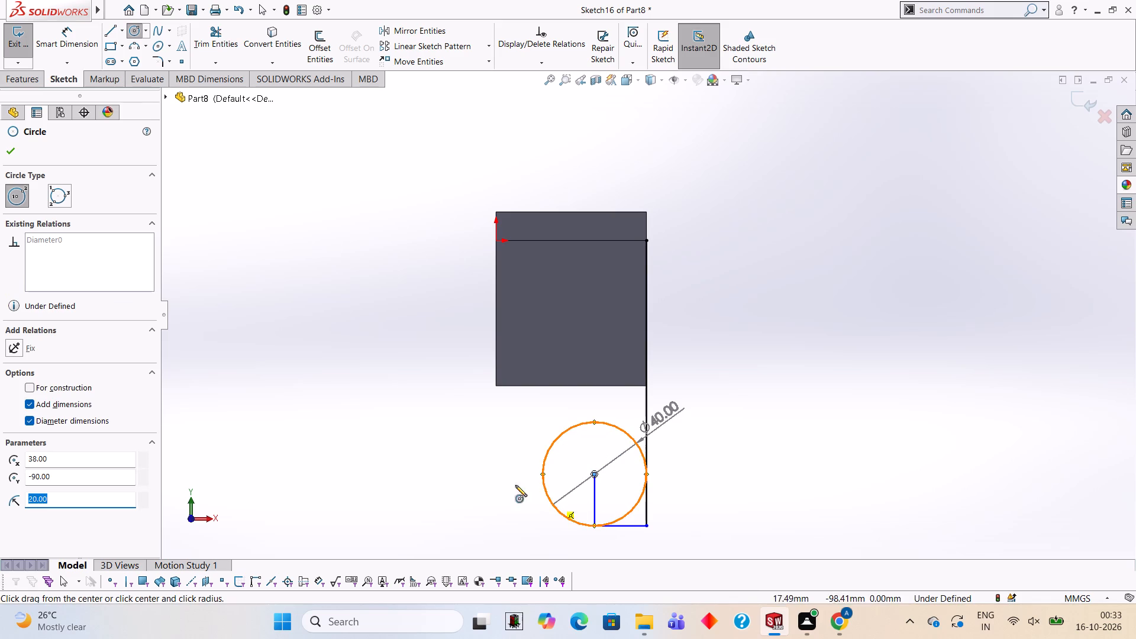
# Sketch a slanted line from the back face's lower-left corner to the lower-left side of the 40 mm circle.
pyautogui.click(111, 30)
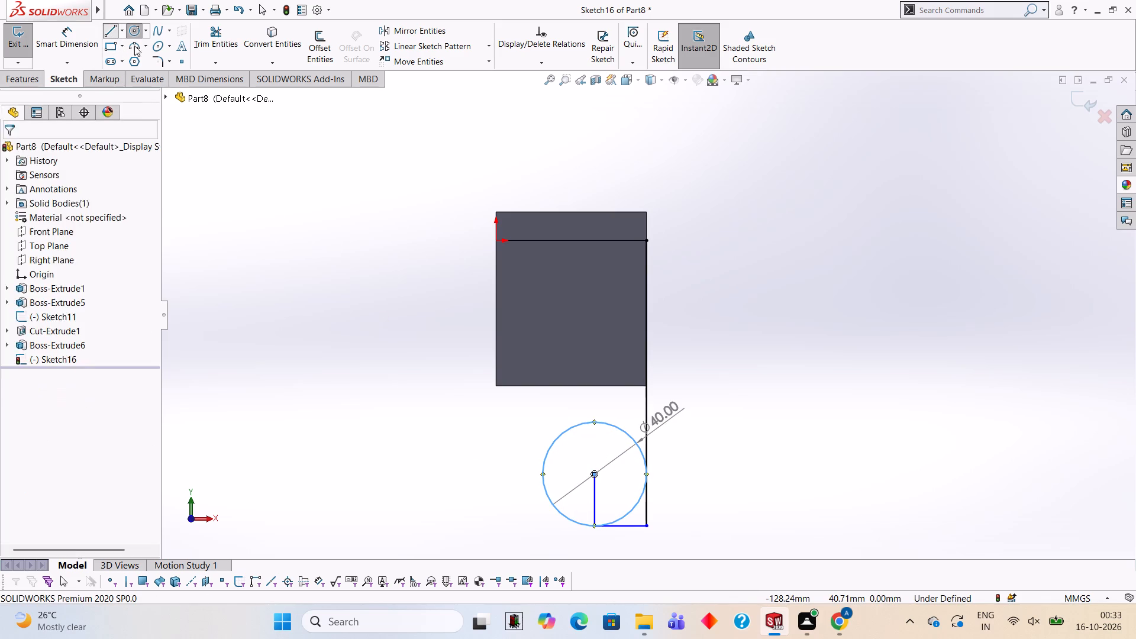
pyautogui.click(495, 387)
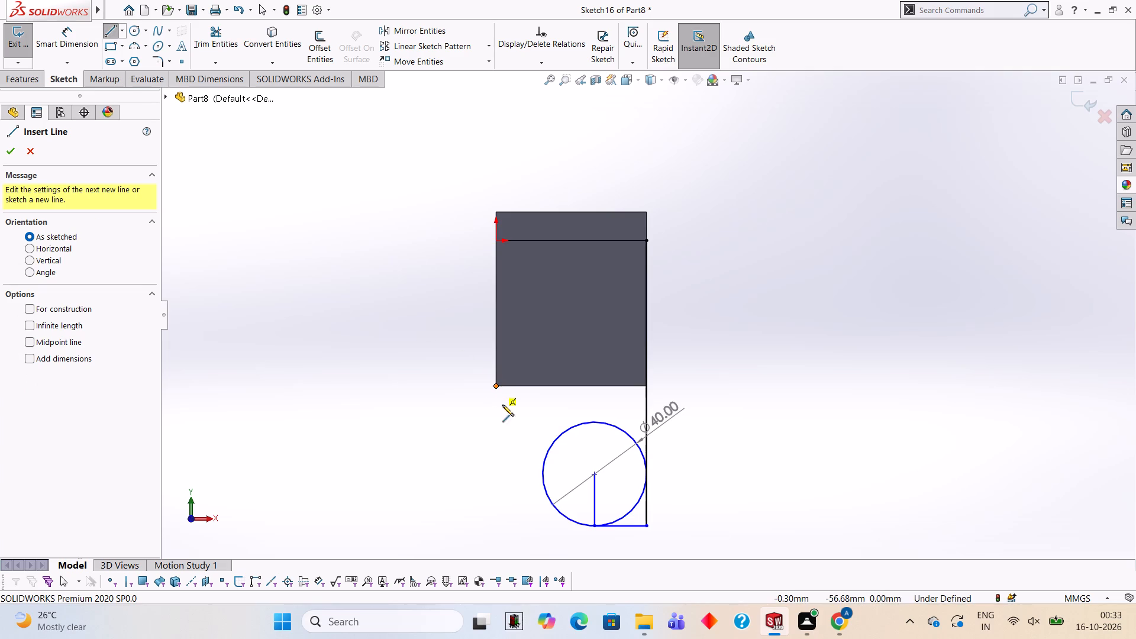
pyautogui.click(551, 499)
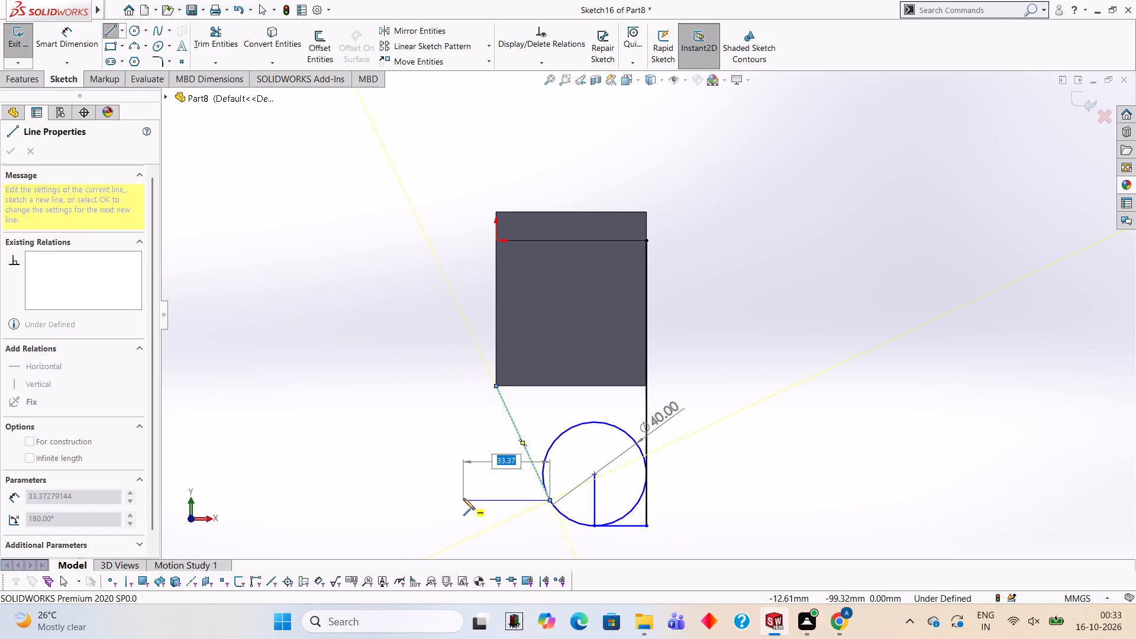
pyautogui.press('Escape')
pyautogui.press('Escape')
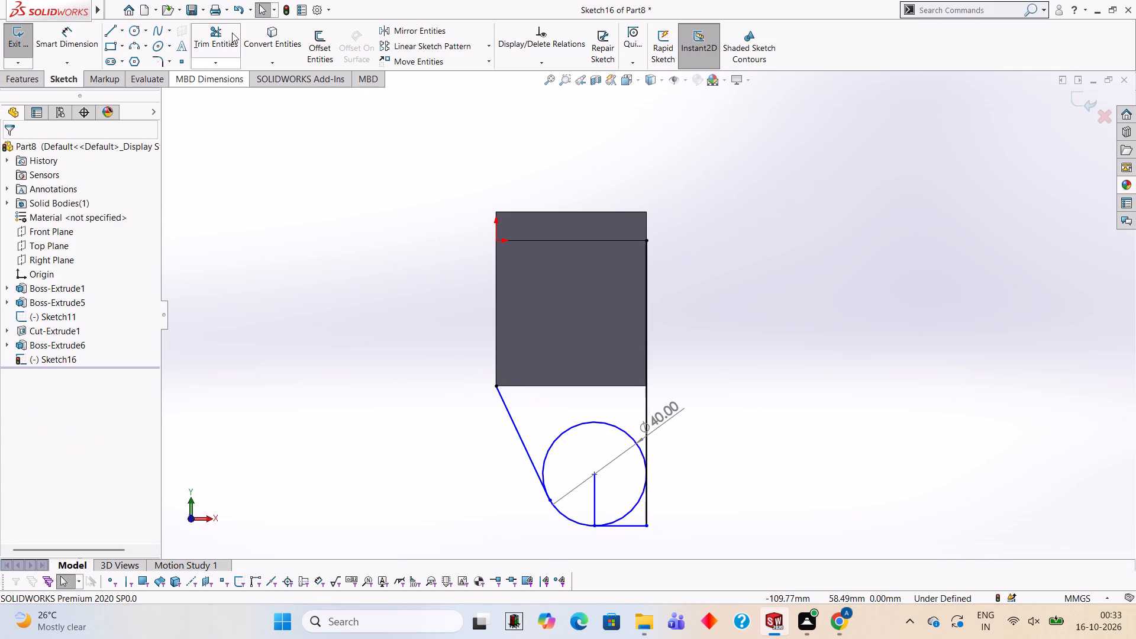
# Trim away the circle's upper and lower-right portions and the short vertical line, keeping the lower-left arc.
pyautogui.click(217, 30)
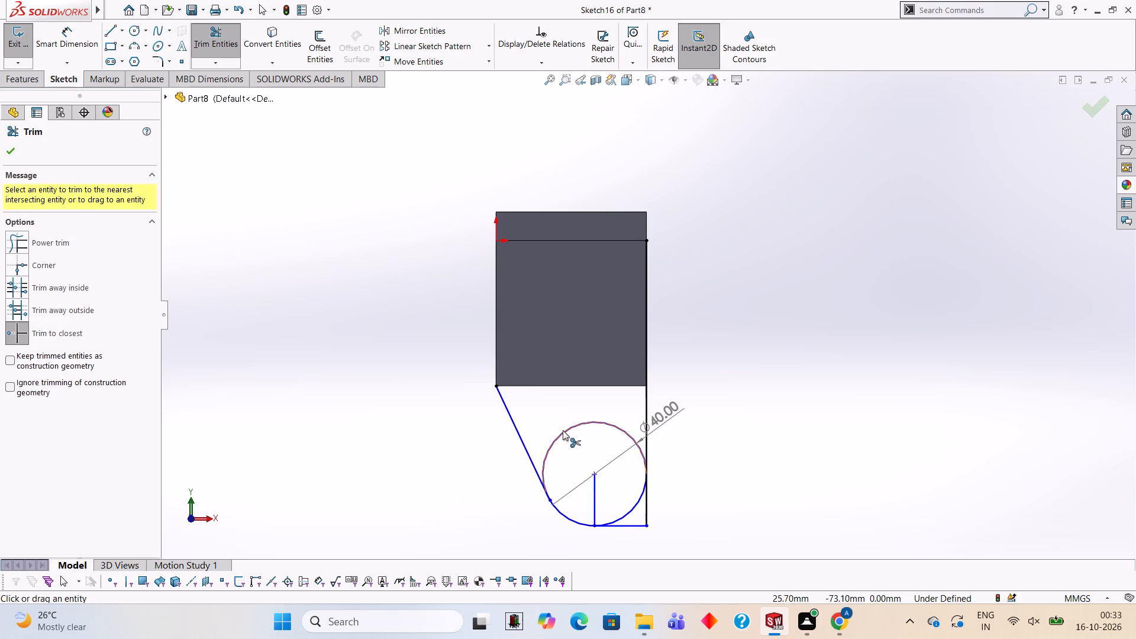
pyautogui.click(563, 430)
pyautogui.click(630, 506)
pyautogui.click(630, 508)
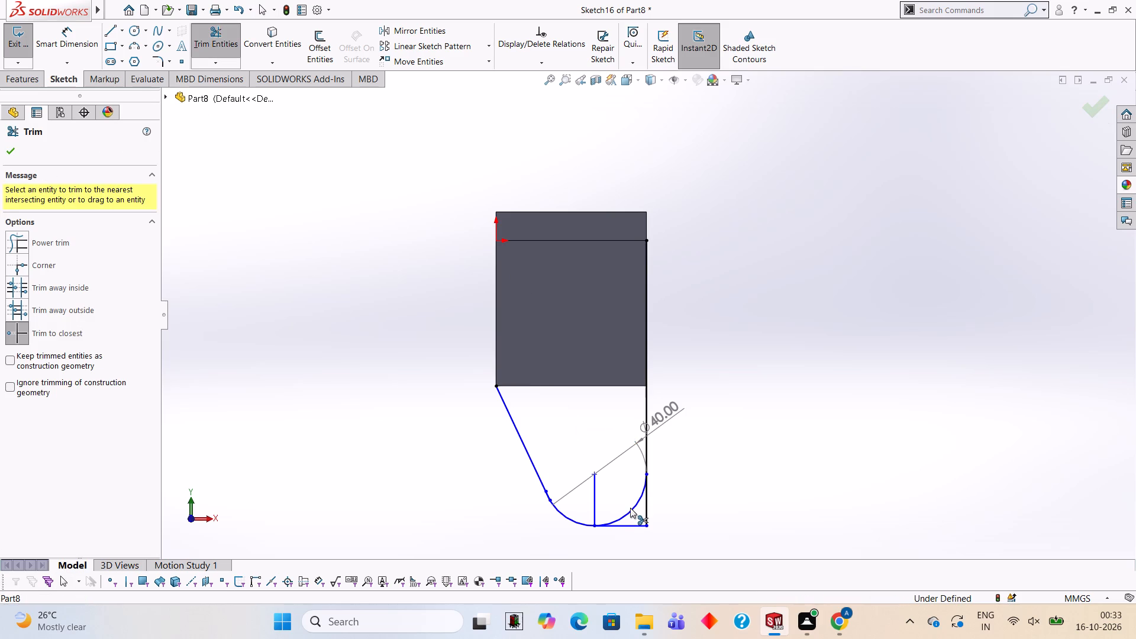
pyautogui.click(596, 492)
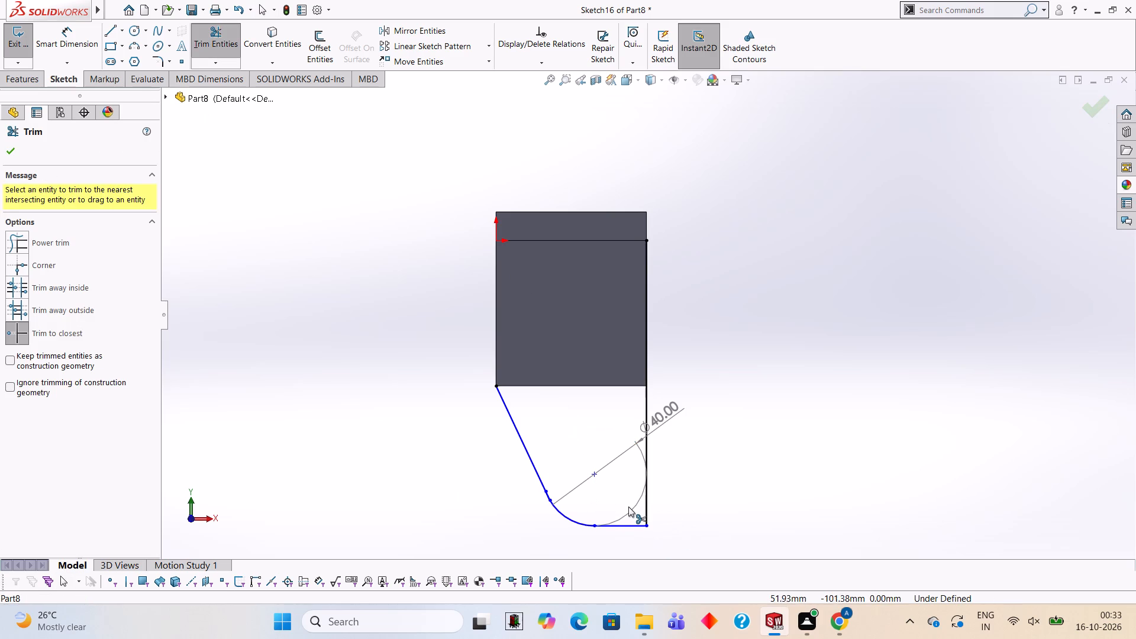
# Trim the leftover arc sliver beside the slanted line so the line and the rounded lower-left arc share one endpoint.
pyautogui.scroll(-3, 538, 460)
pyautogui.scroll(-3, 560, 508)
pyautogui.scroll(3, 599, 473)
pyautogui.scroll(-3, 621, 461)
pyautogui.scroll(-7, 701, 260)
pyautogui.scroll(-1, 543, 424)
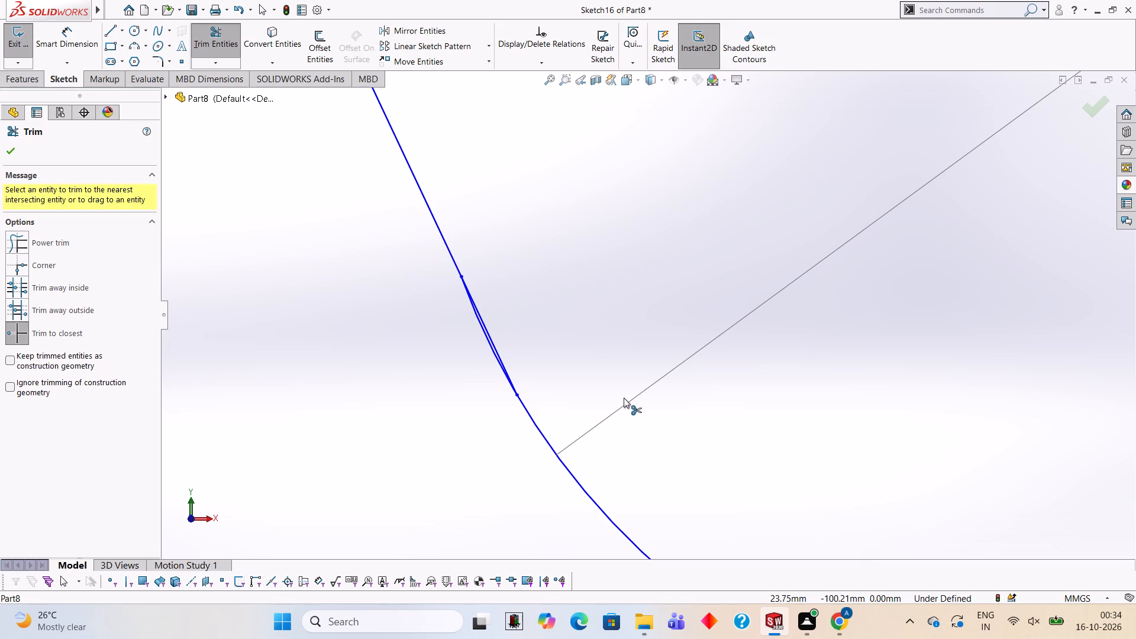
pyautogui.scroll(2, 722, 360)
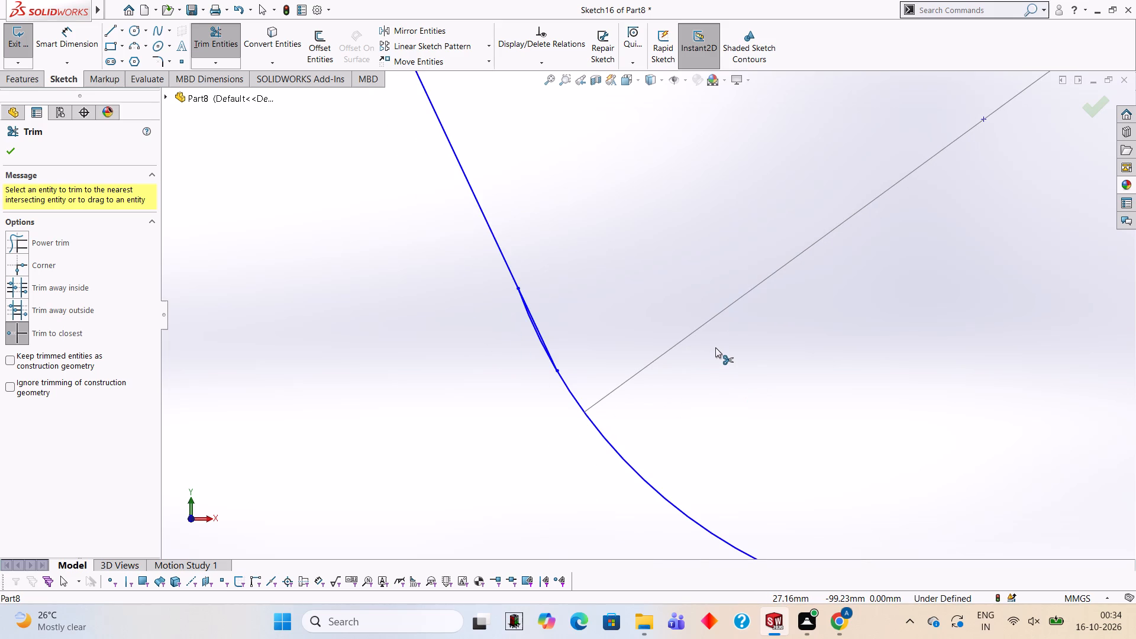
pyautogui.scroll(2, 715, 347)
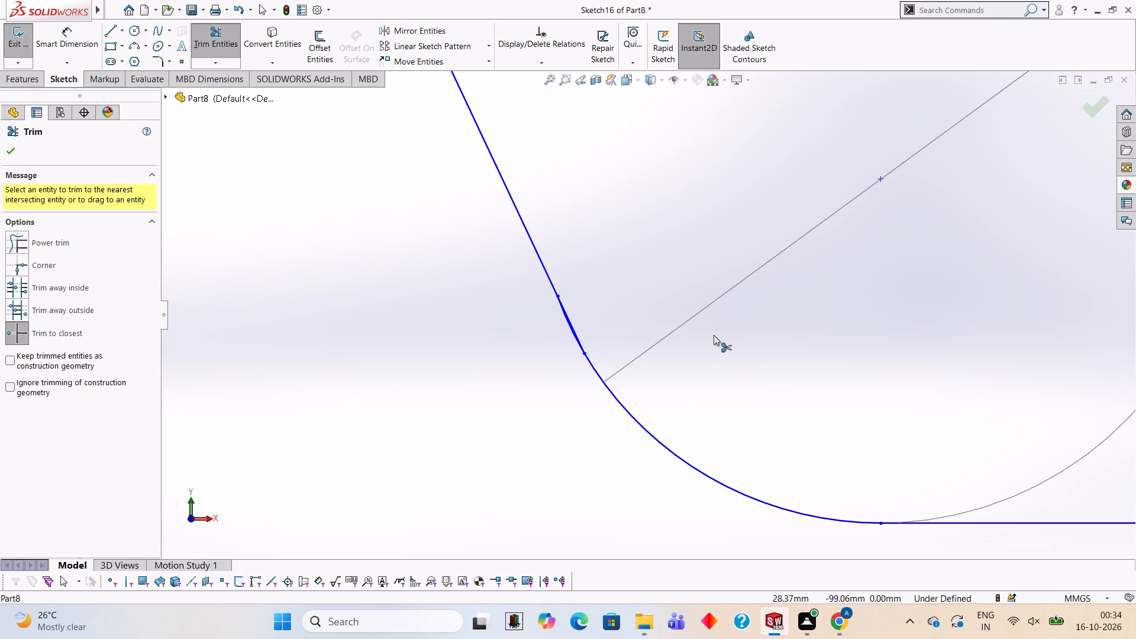
pyautogui.scroll(3, 714, 335)
pyautogui.scroll(-3, 717, 287)
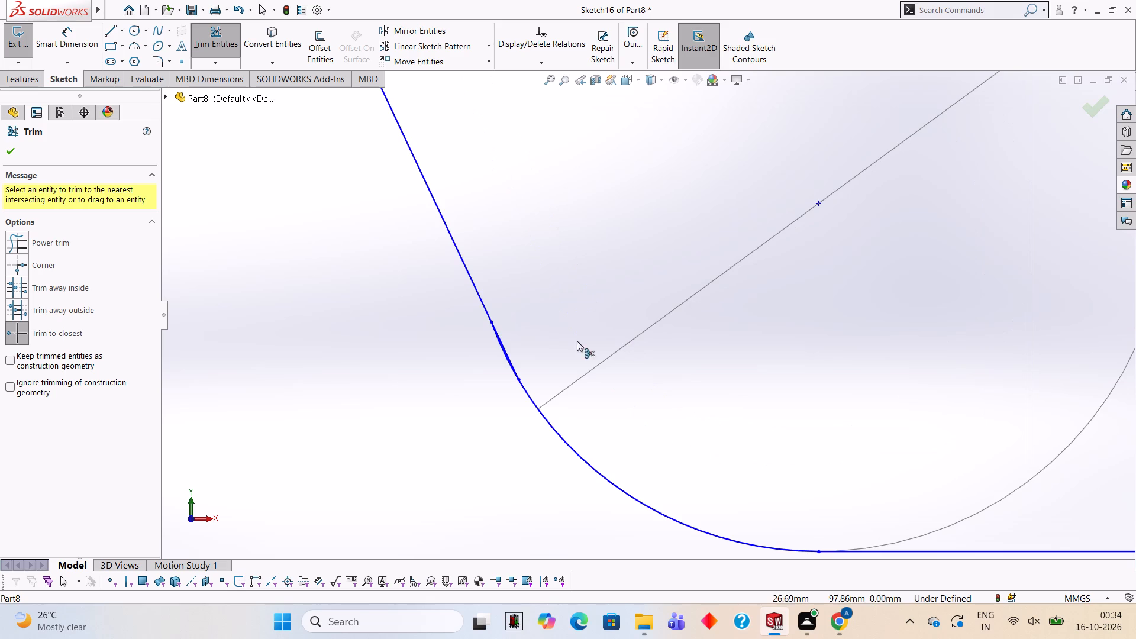
pyautogui.scroll(-4, 561, 314)
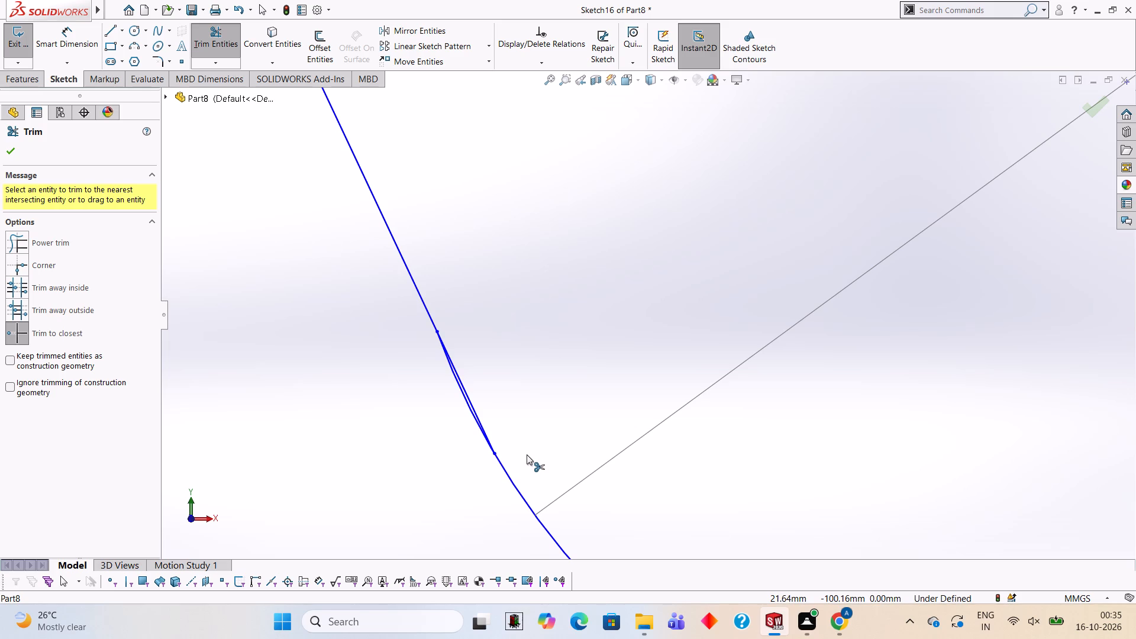
pyautogui.scroll(1, 625, 483)
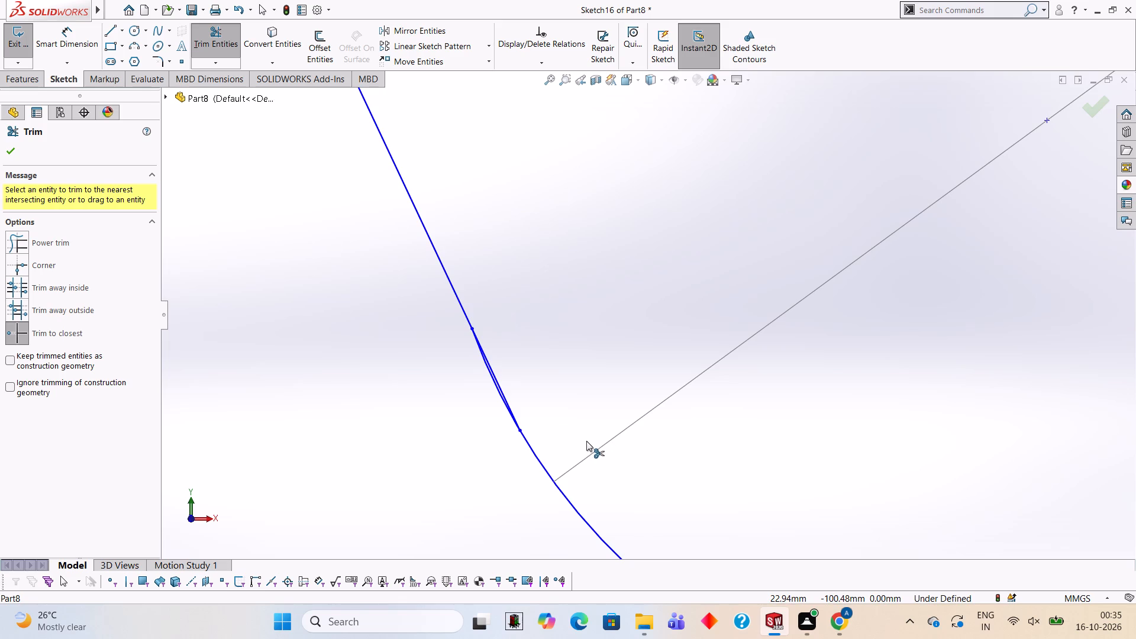
pyautogui.scroll(1, 586, 431)
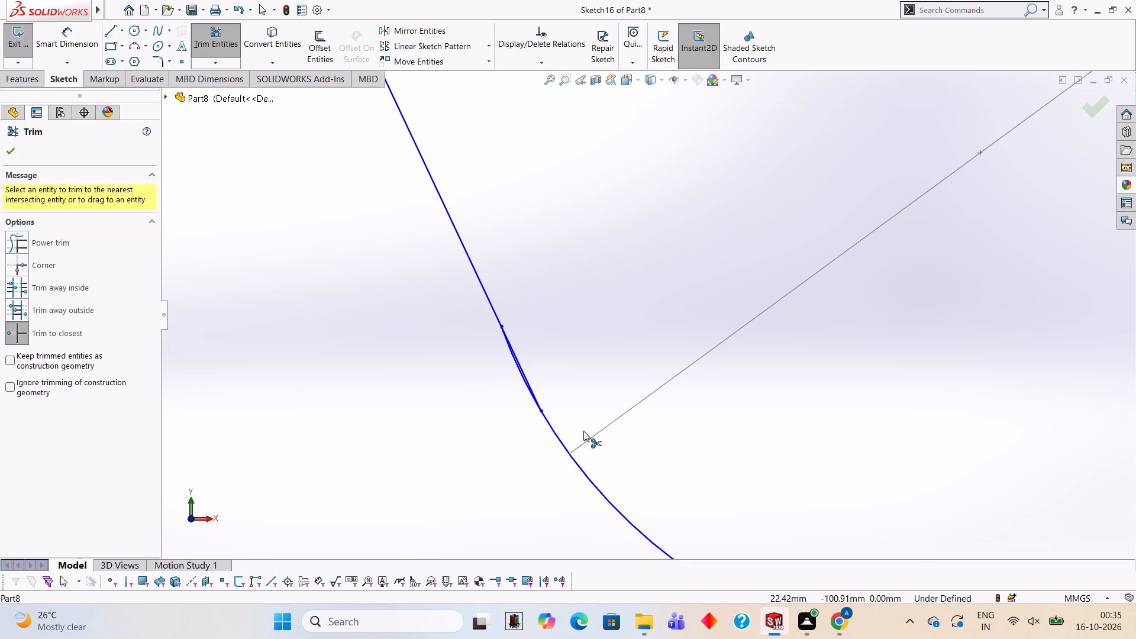
pyautogui.scroll(-1, 546, 364)
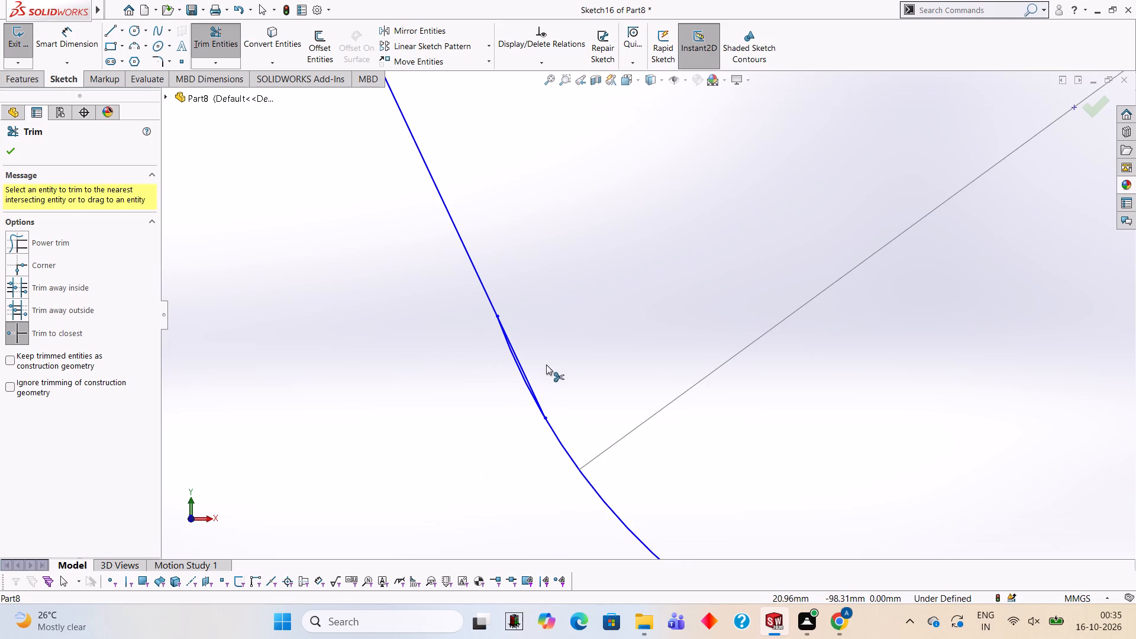
pyautogui.scroll(-2, 569, 393)
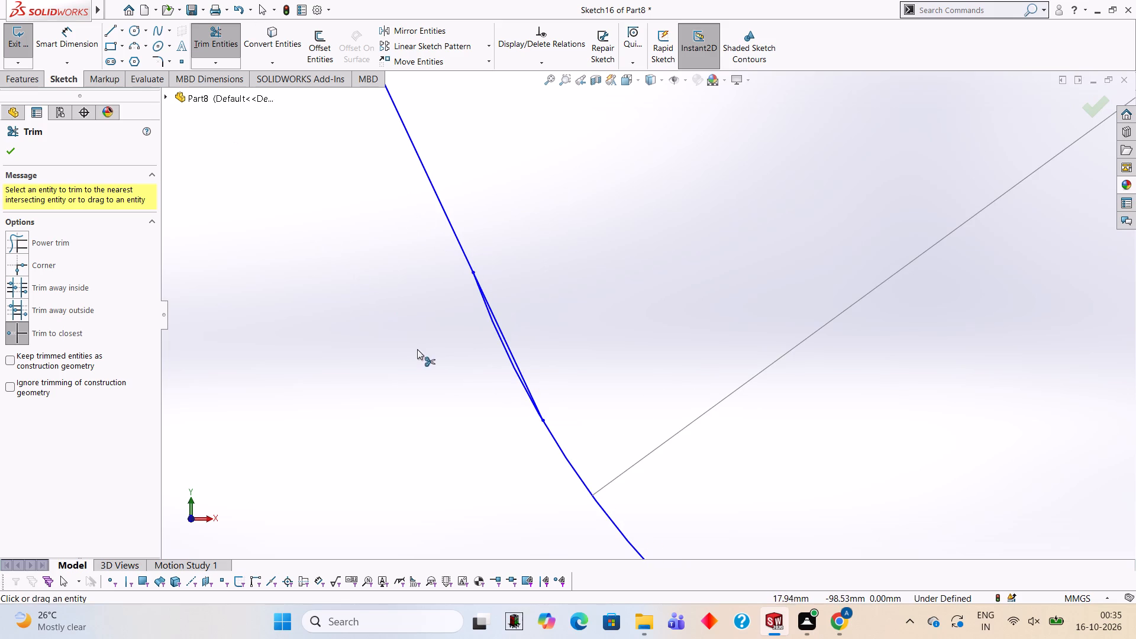
pyautogui.scroll(-1, 472, 379)
pyautogui.scroll(-3, 544, 369)
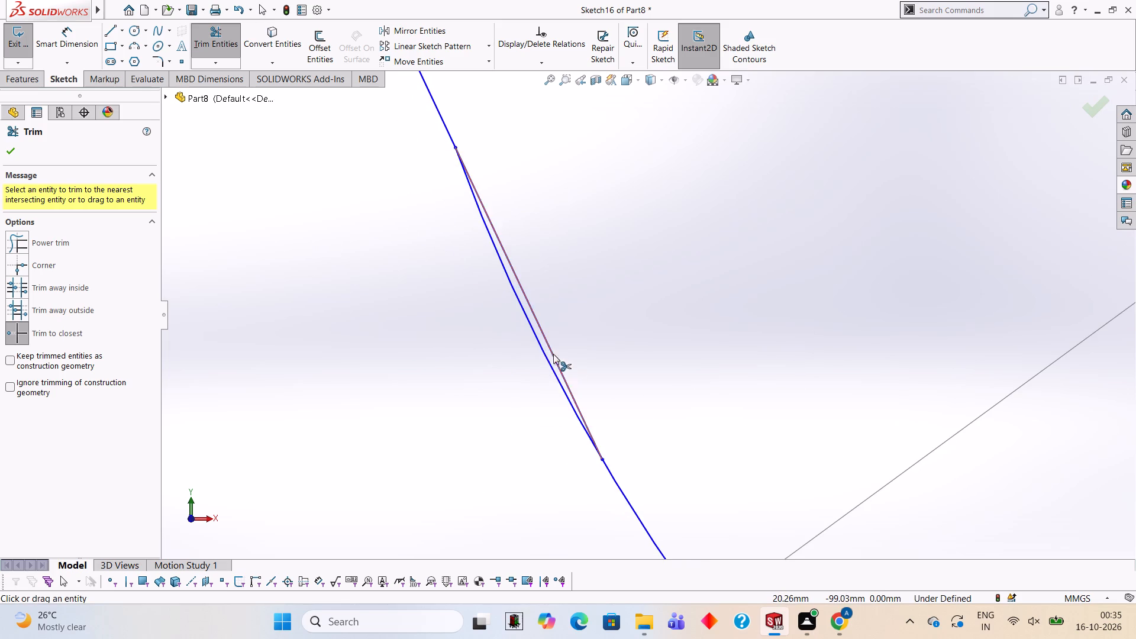
pyautogui.click(536, 343)
pyautogui.scroll(13, 543, 343)
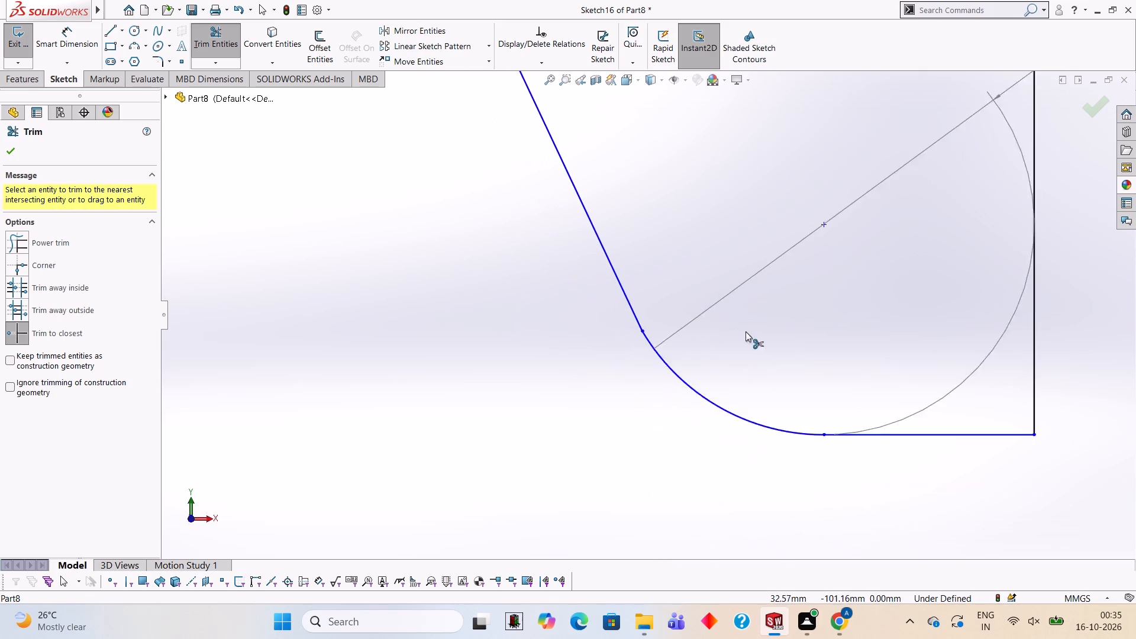
pyautogui.scroll(4, 745, 331)
pyautogui.scroll(-1, 750, 259)
pyautogui.scroll(-2, 663, 230)
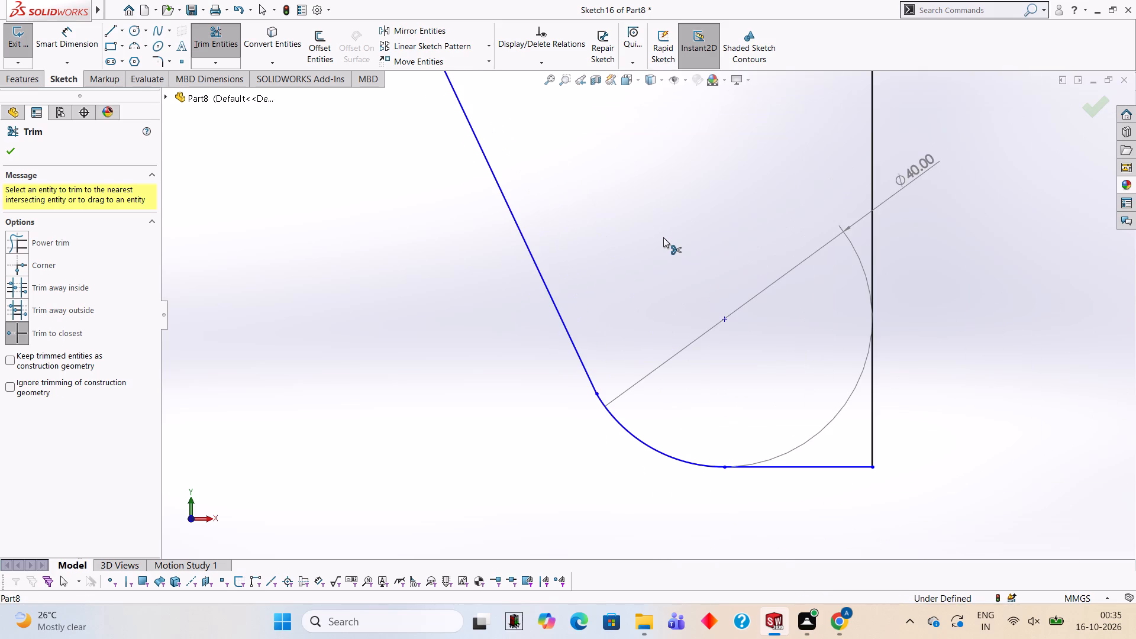
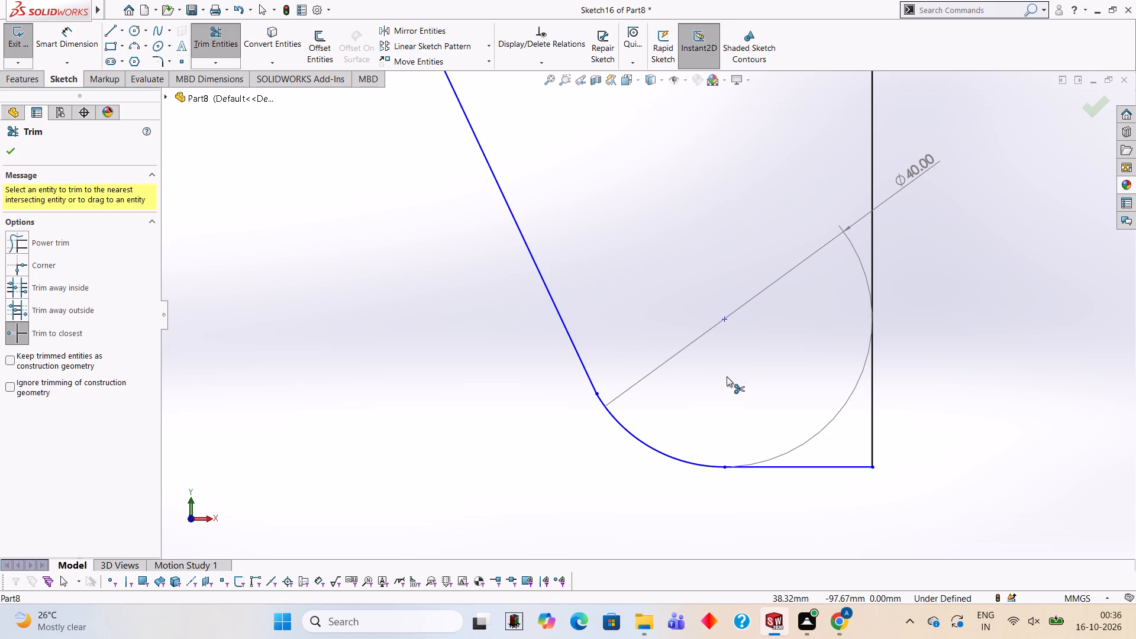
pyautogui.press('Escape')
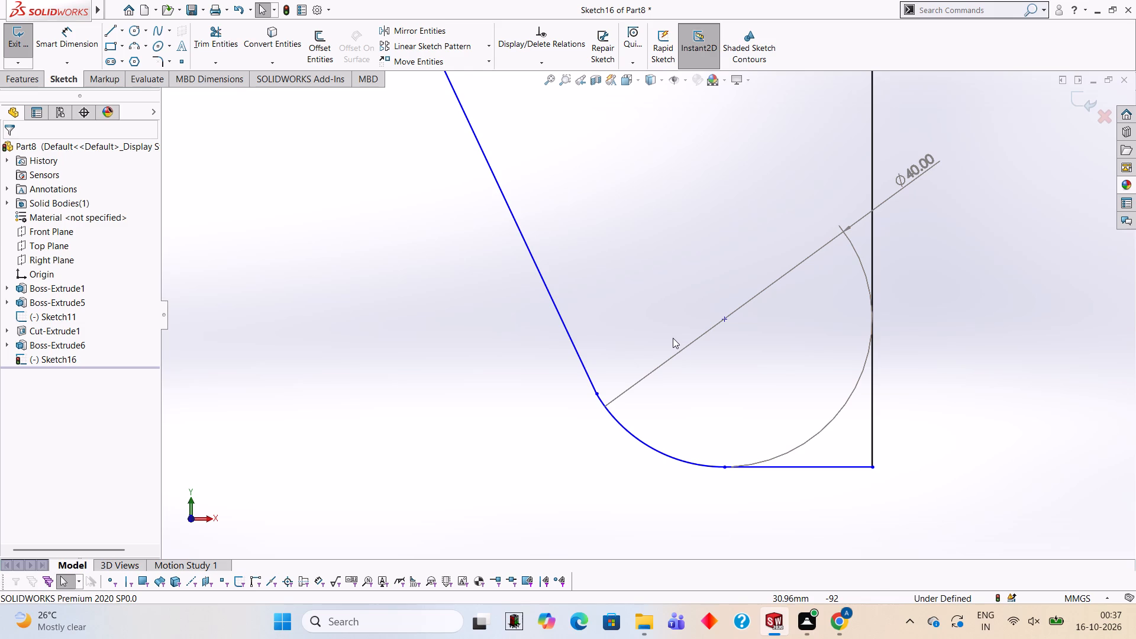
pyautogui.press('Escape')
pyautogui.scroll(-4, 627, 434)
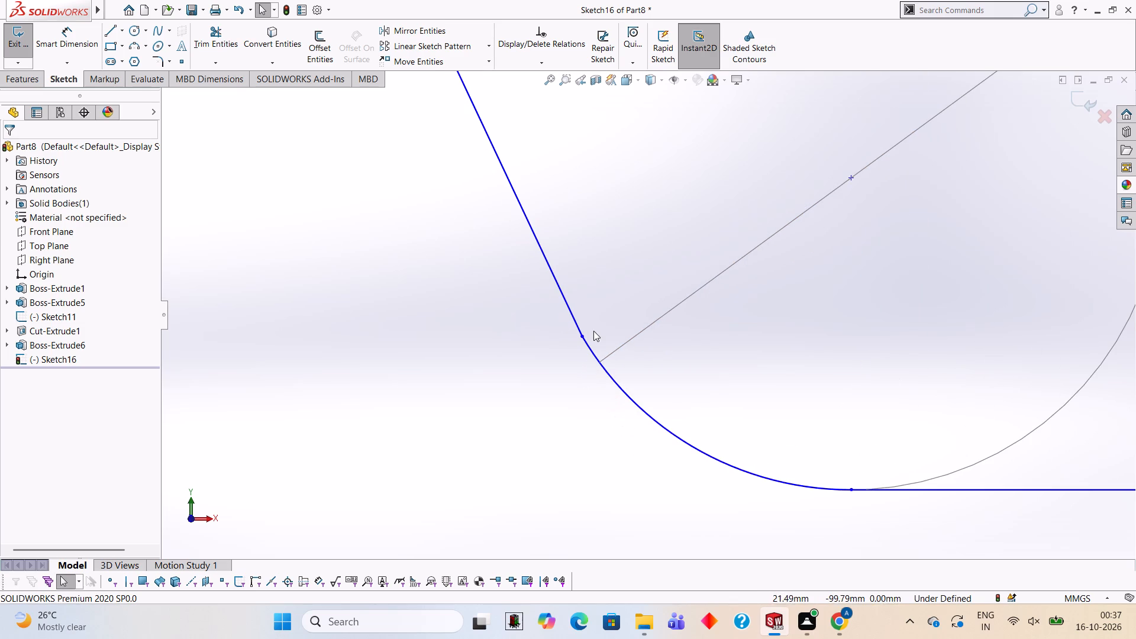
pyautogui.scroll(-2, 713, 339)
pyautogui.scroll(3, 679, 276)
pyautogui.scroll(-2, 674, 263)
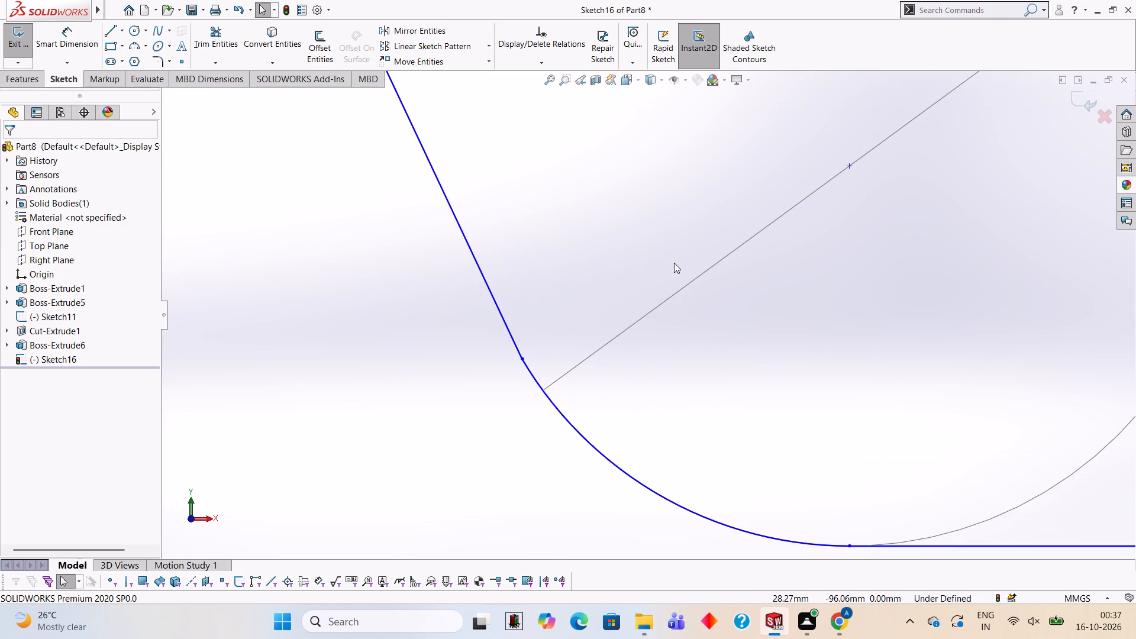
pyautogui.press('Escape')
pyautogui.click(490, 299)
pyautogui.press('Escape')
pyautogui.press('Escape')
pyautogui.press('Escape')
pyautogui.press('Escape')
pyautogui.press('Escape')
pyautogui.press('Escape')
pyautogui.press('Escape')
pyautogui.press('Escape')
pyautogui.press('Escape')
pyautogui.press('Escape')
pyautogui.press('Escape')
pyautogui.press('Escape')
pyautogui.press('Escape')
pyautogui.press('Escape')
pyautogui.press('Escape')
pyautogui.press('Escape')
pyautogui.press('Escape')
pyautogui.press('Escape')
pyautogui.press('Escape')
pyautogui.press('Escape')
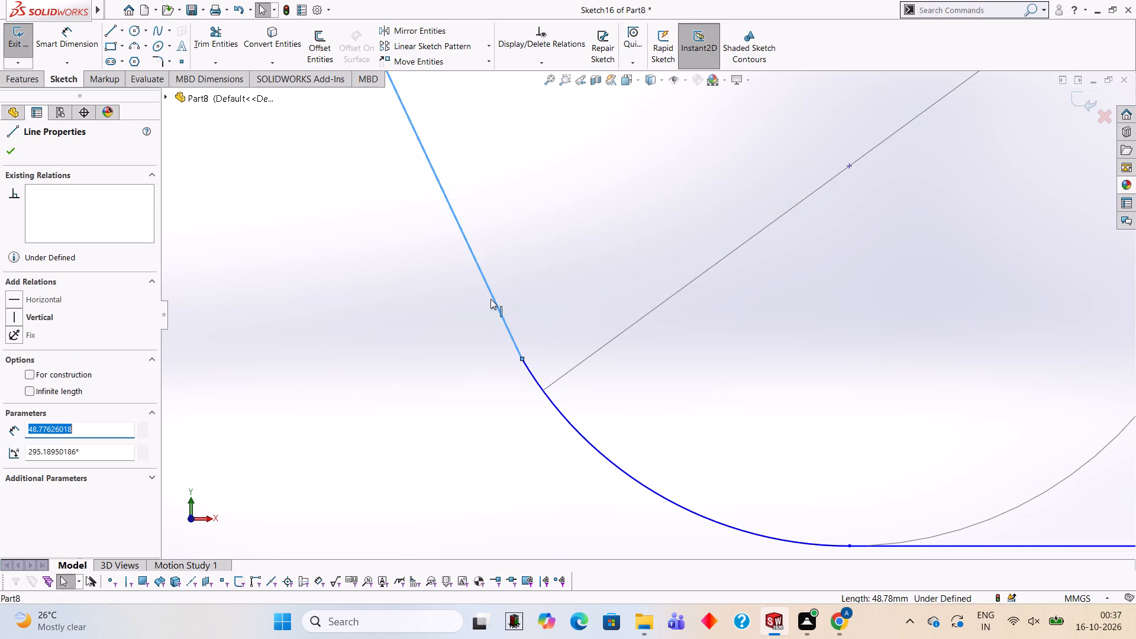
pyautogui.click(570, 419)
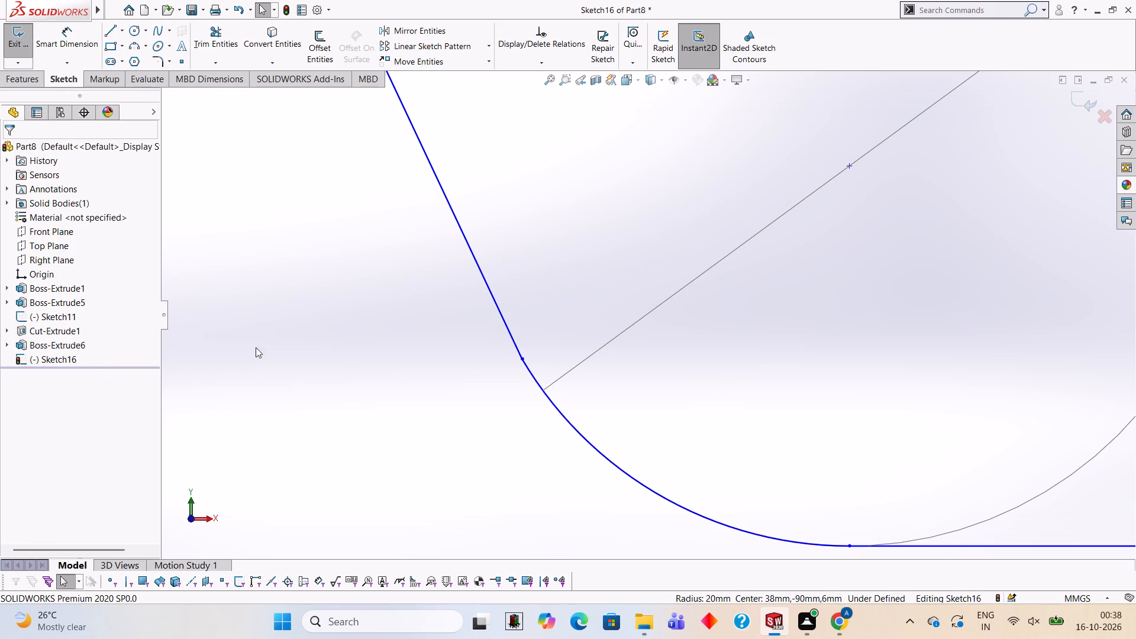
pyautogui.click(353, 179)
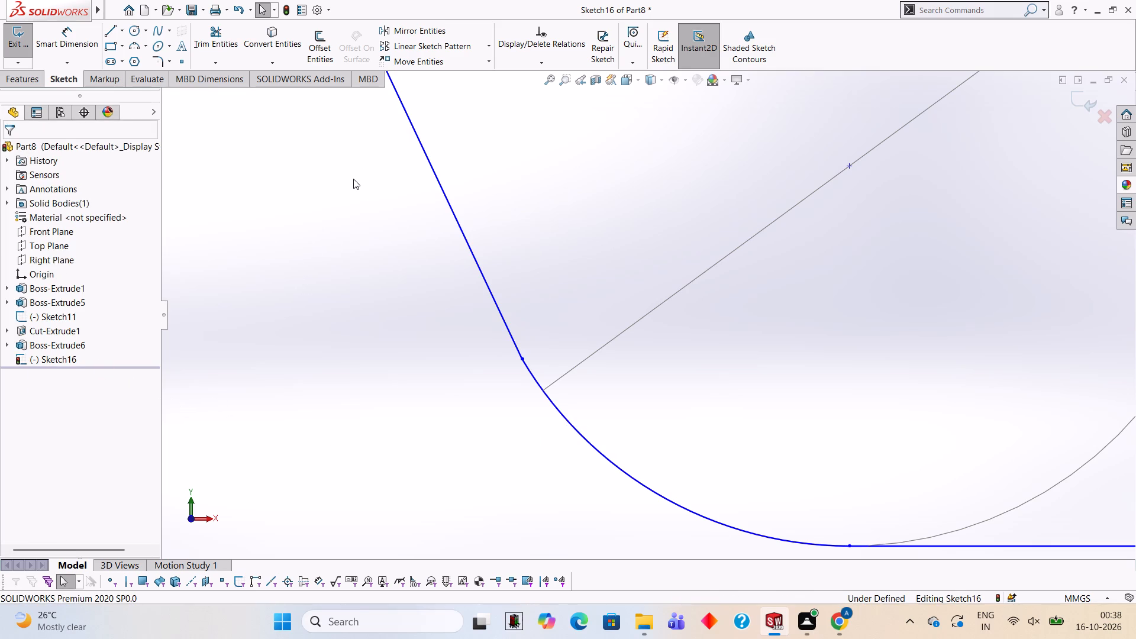
# Add a tangent relation between the slanted line and the rounded lower-left arc.
pyautogui.click(486, 281)
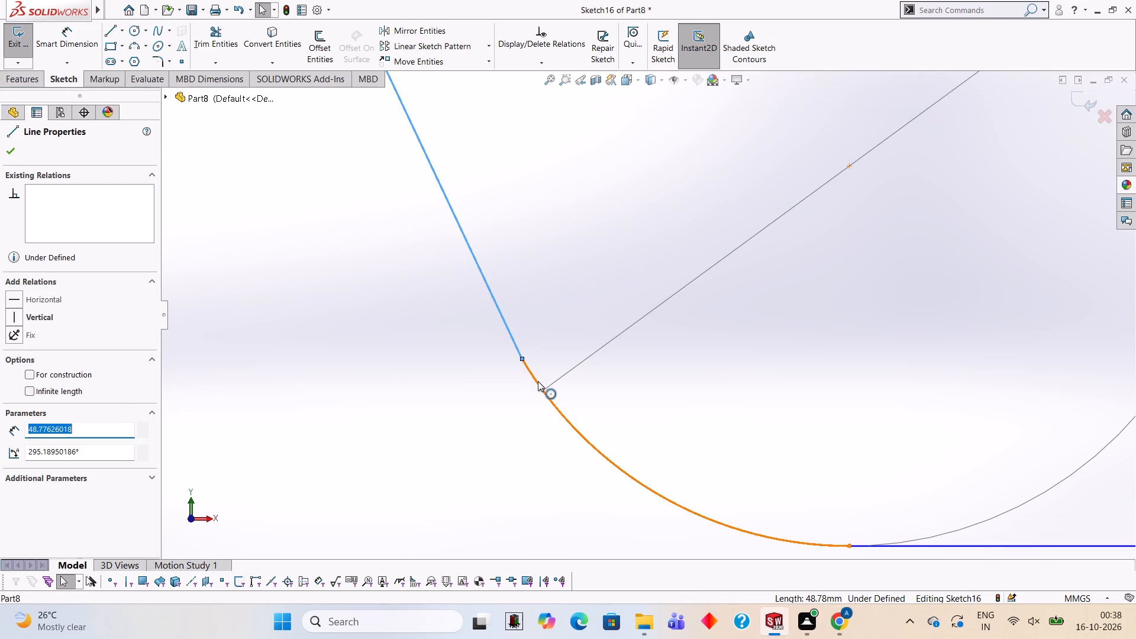
pyautogui.keyDown('ctrl'); pyautogui.click(538, 381); pyautogui.keyUp('ctrl')
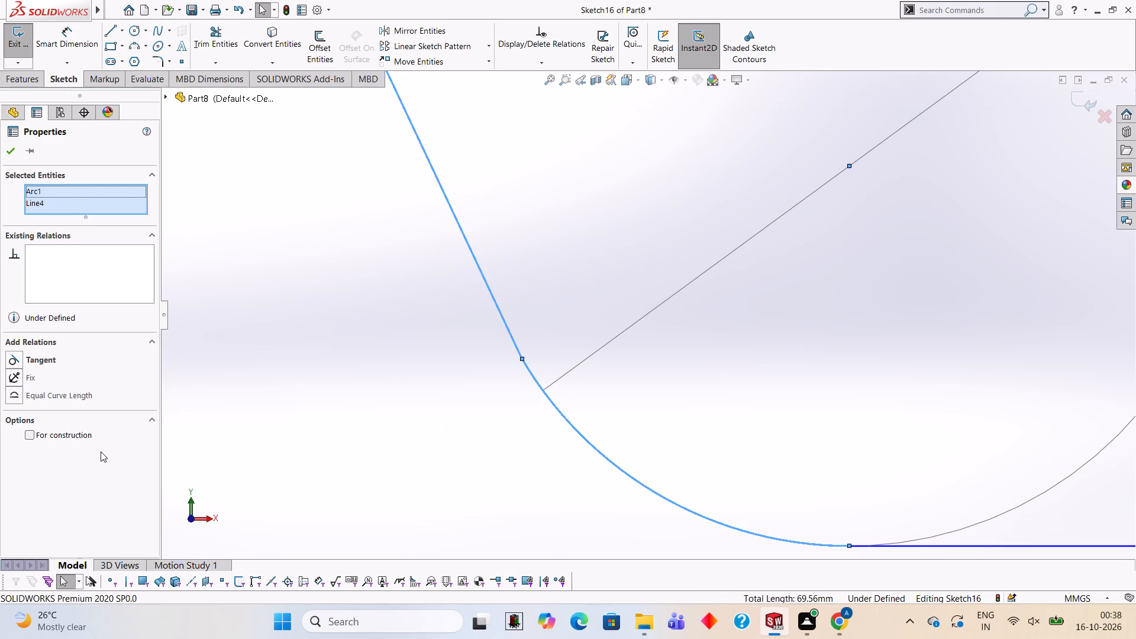
pyautogui.keyDown('ctrl'); pyautogui.click(47, 361); pyautogui.keyUp('ctrl')
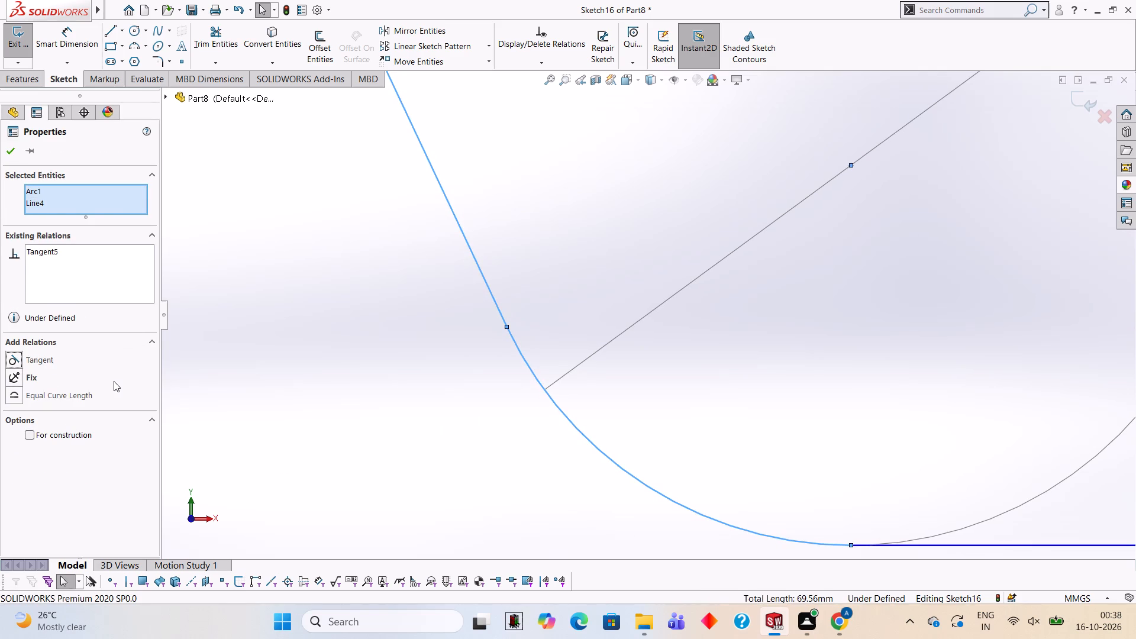
pyautogui.press('Escape')
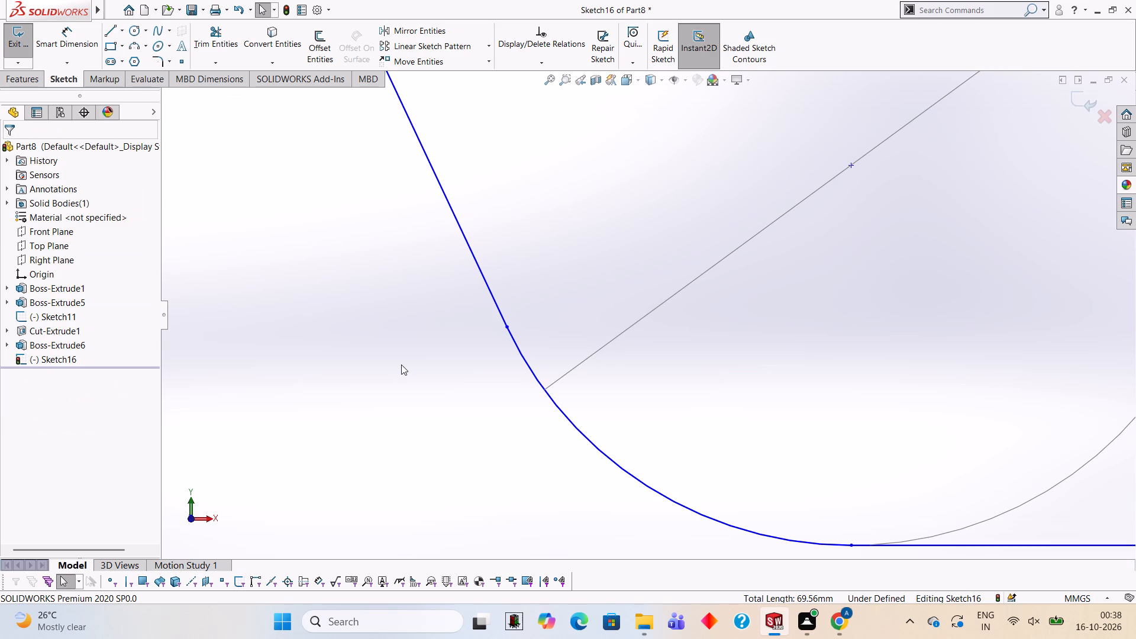
pyautogui.click(365, 185)
# Close the profile with a 58 mm horizontal line along the back face's lower edge, from the slanted line's upper end to the vertical side.
pyautogui.scroll(5, 601, 282)
pyautogui.scroll(-2, 624, 294)
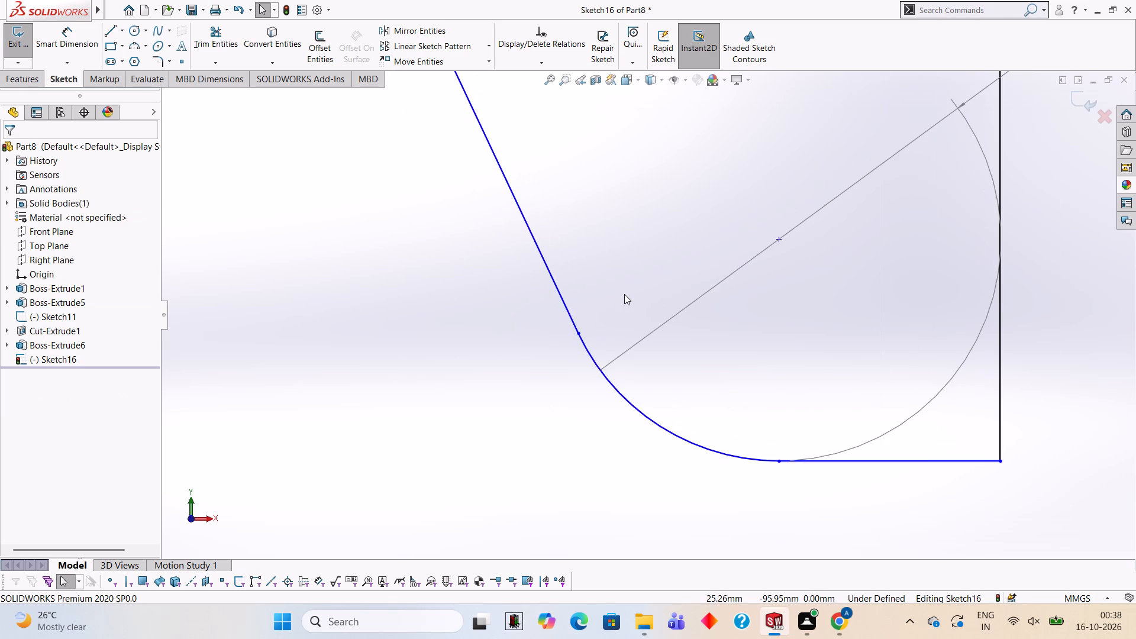
pyautogui.scroll(4, 702, 288)
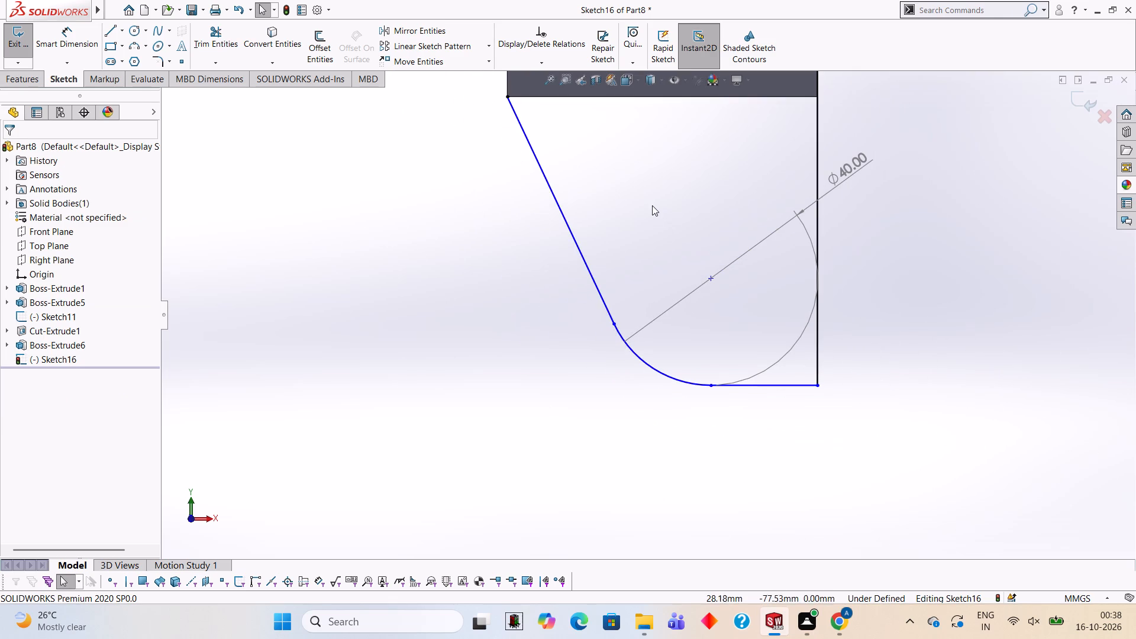
pyautogui.scroll(3, 651, 205)
pyautogui.scroll(-1, 650, 182)
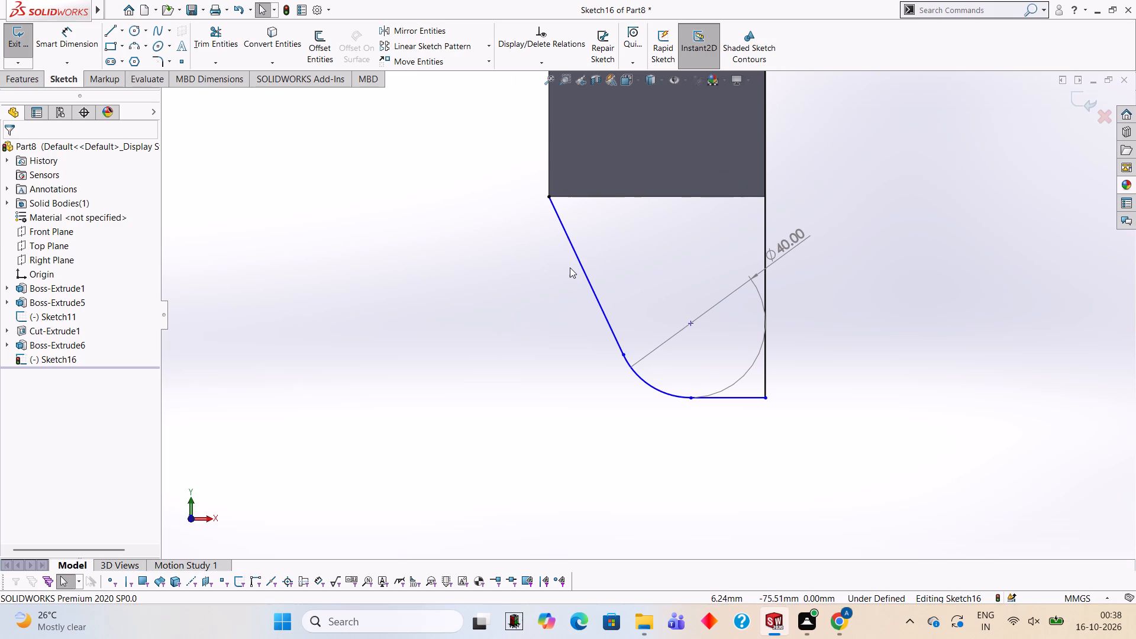
pyautogui.scroll(-2, 687, 170)
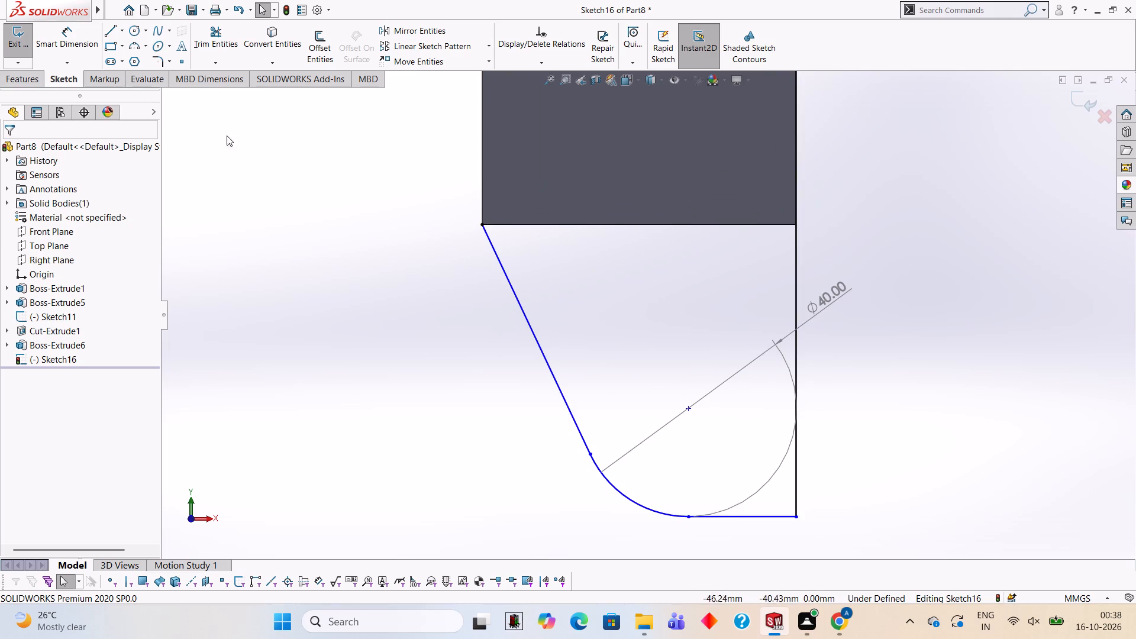
pyautogui.click(106, 33)
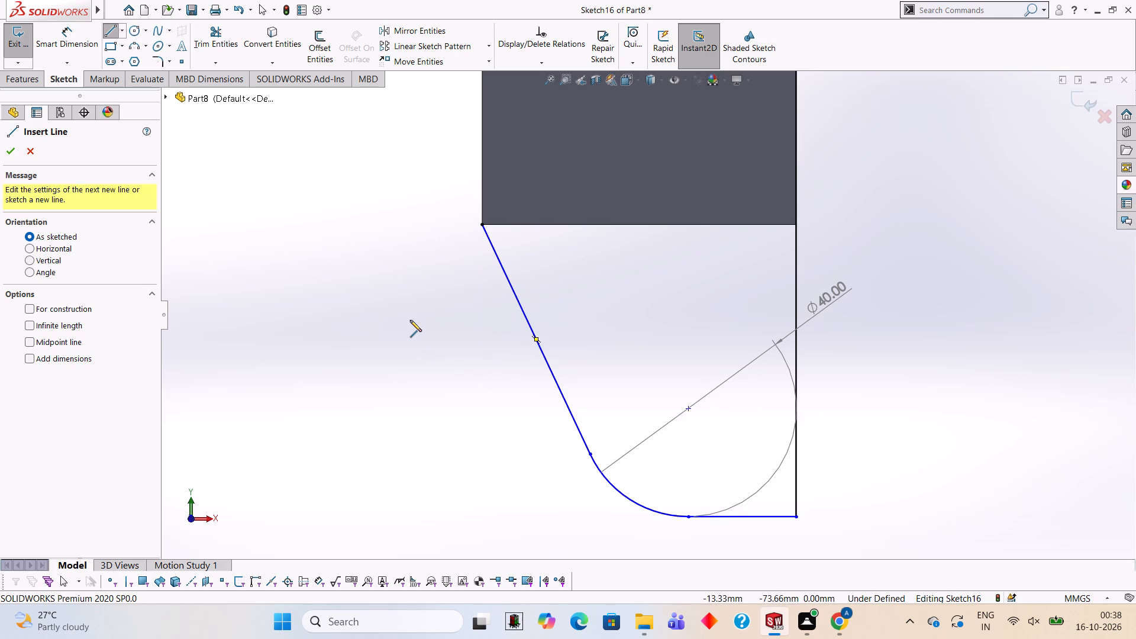
pyautogui.scroll(1, 608, 224)
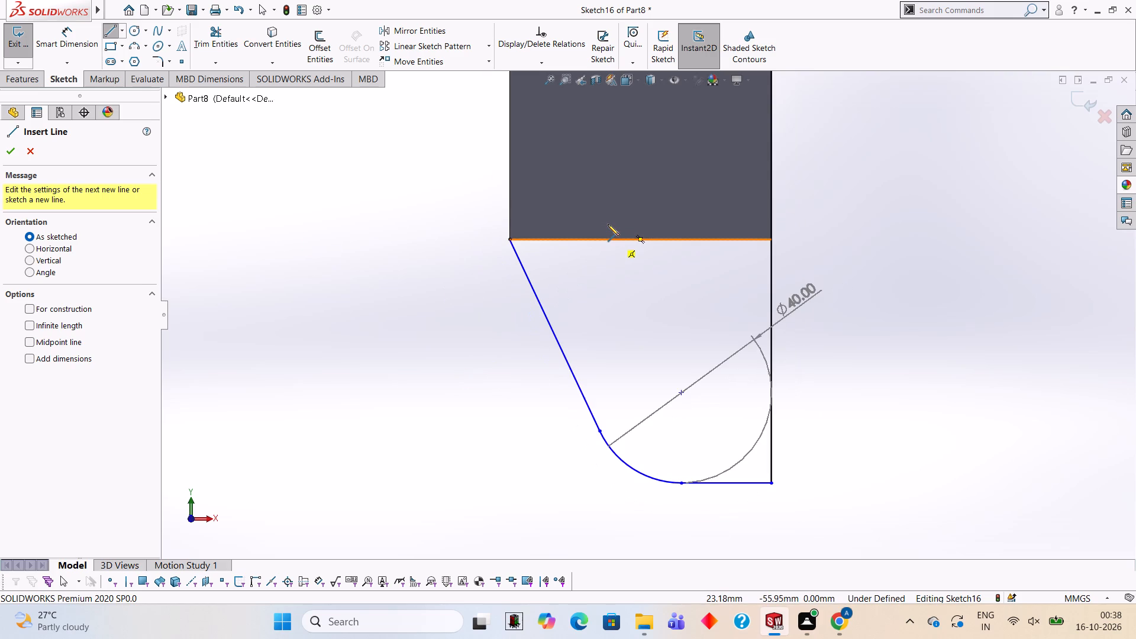
pyautogui.scroll(-1, 608, 224)
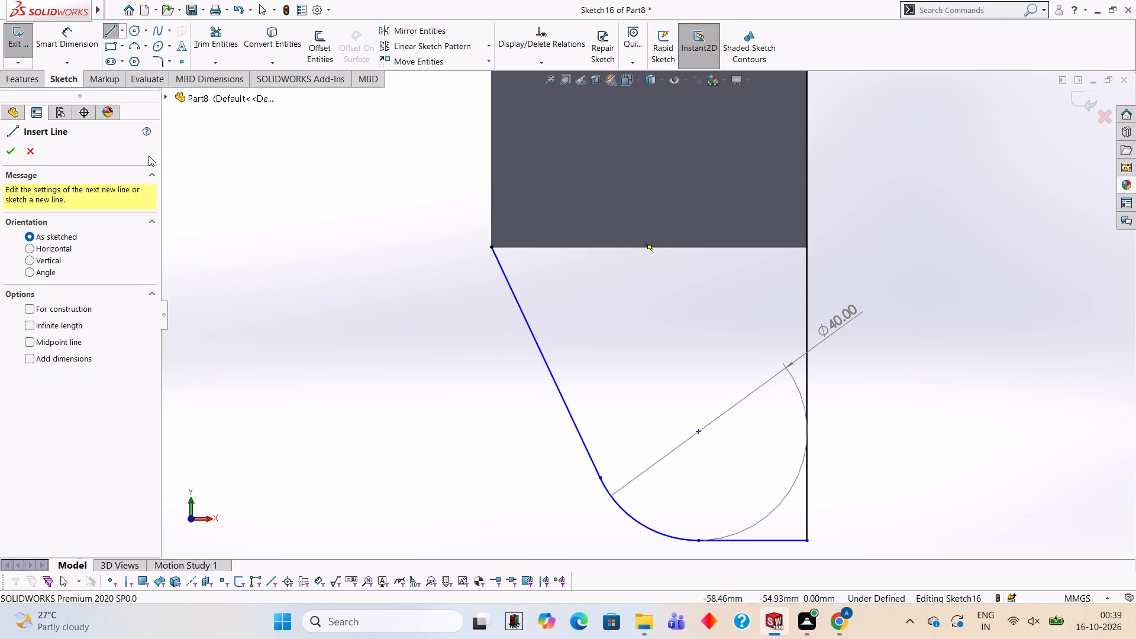
pyautogui.scroll(1, 630, 209)
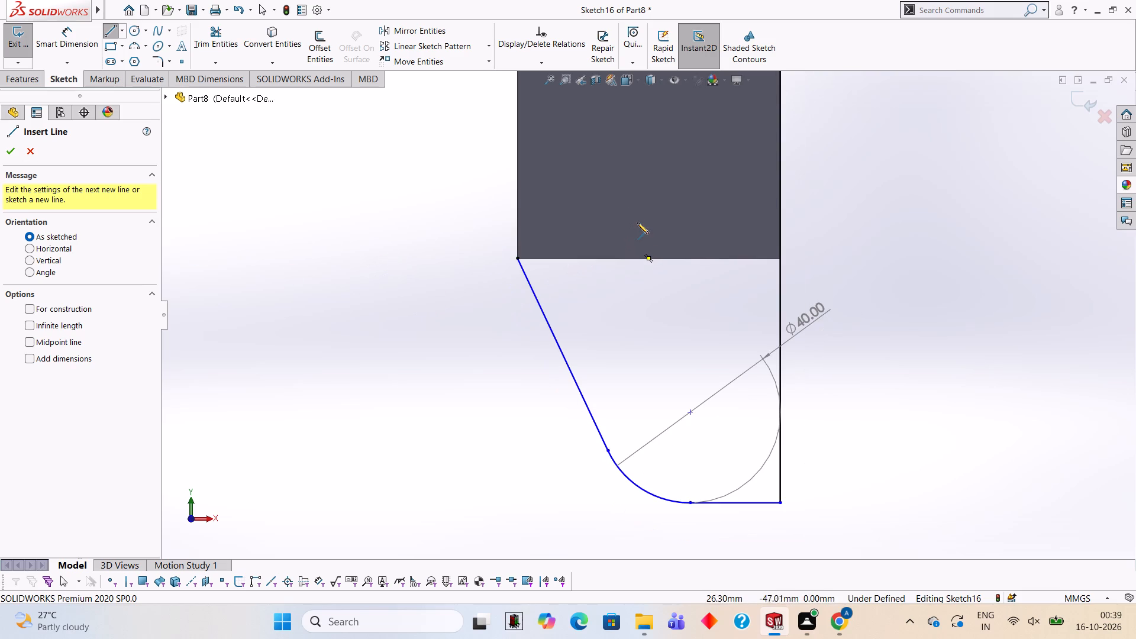
pyautogui.scroll(1, 639, 230)
pyautogui.scroll(-2, 654, 262)
pyautogui.scroll(1, 662, 343)
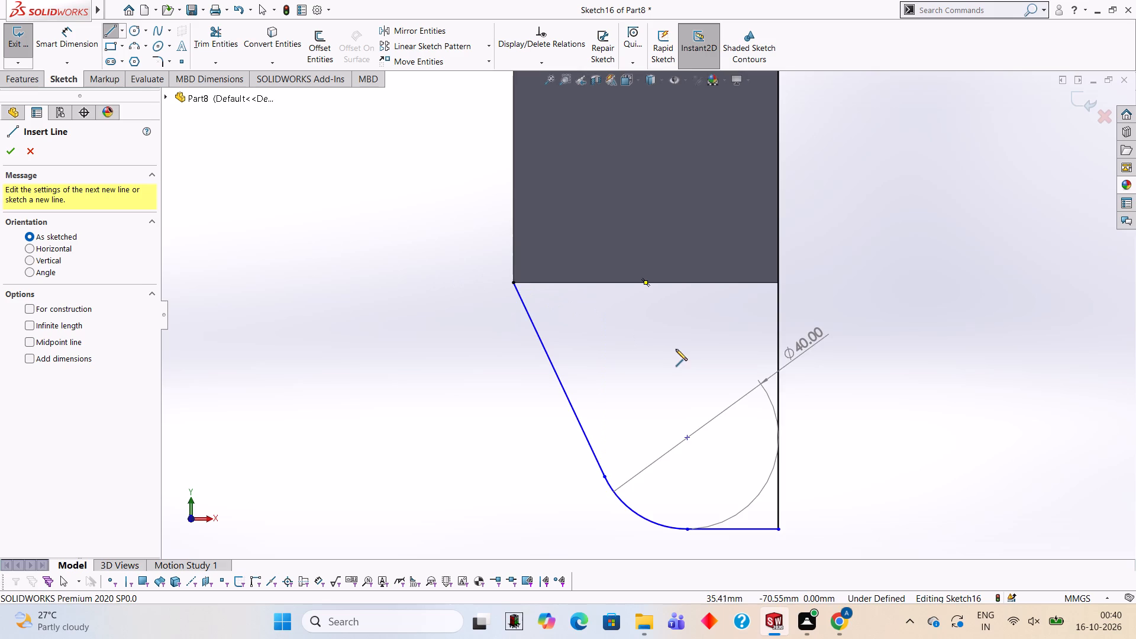
pyautogui.scroll(2, 676, 349)
pyautogui.scroll(-2, 676, 349)
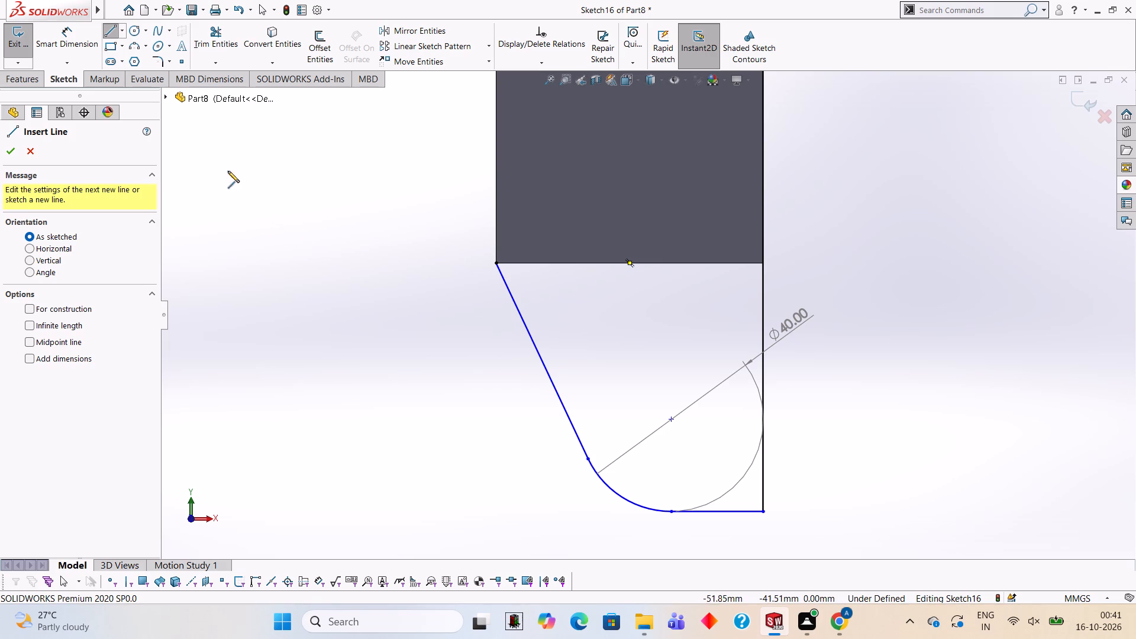
pyautogui.click(495, 262)
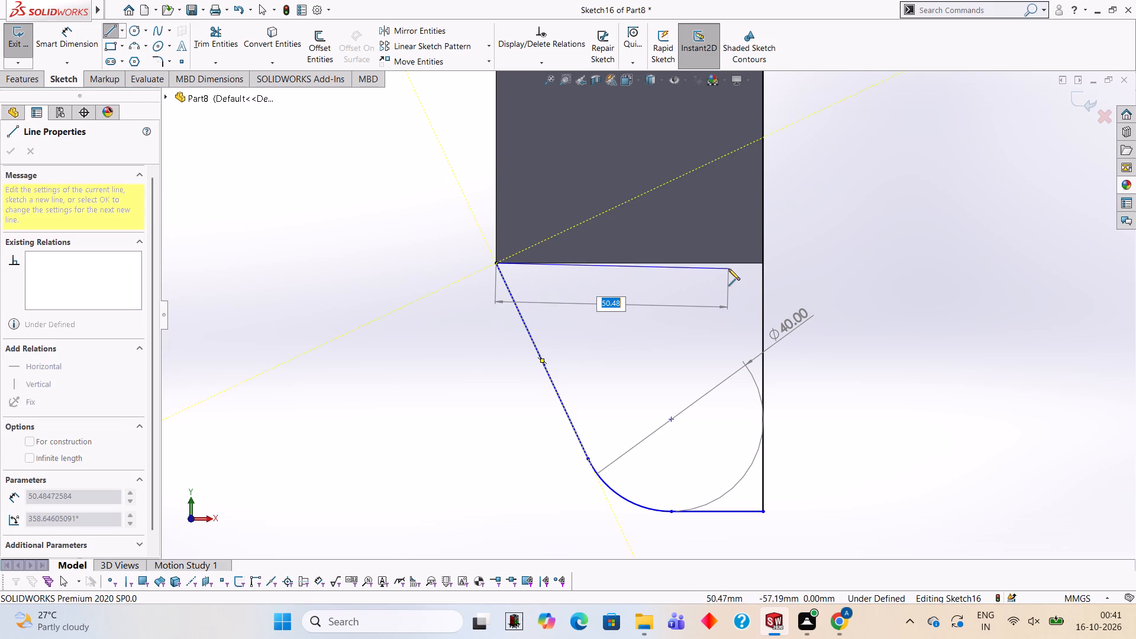
pyautogui.click(762, 265)
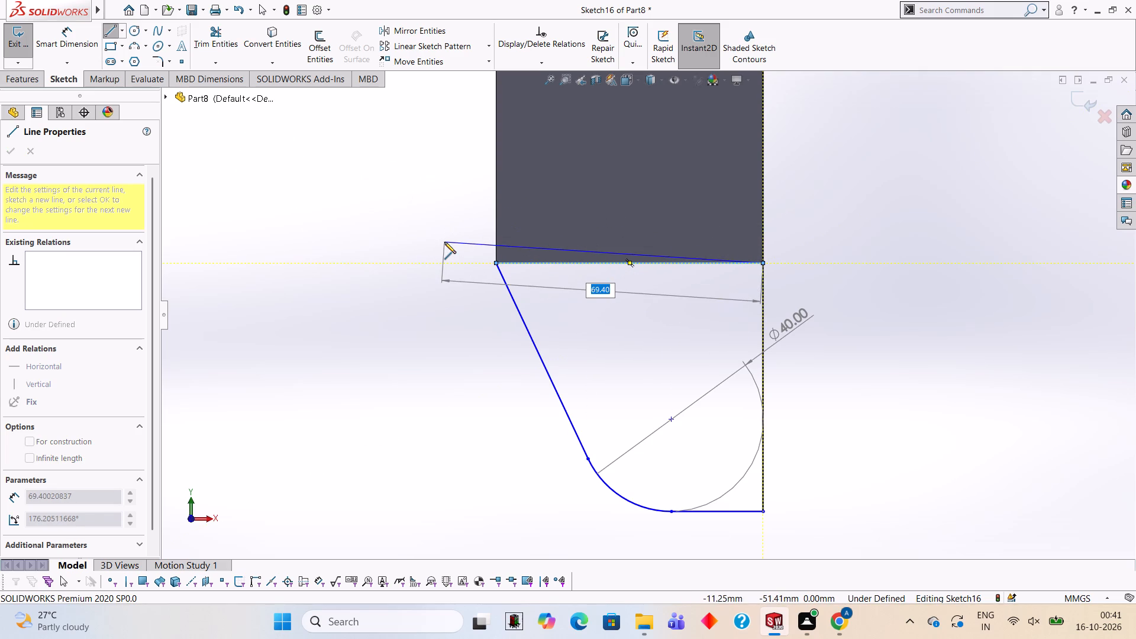
pyautogui.press('Escape')
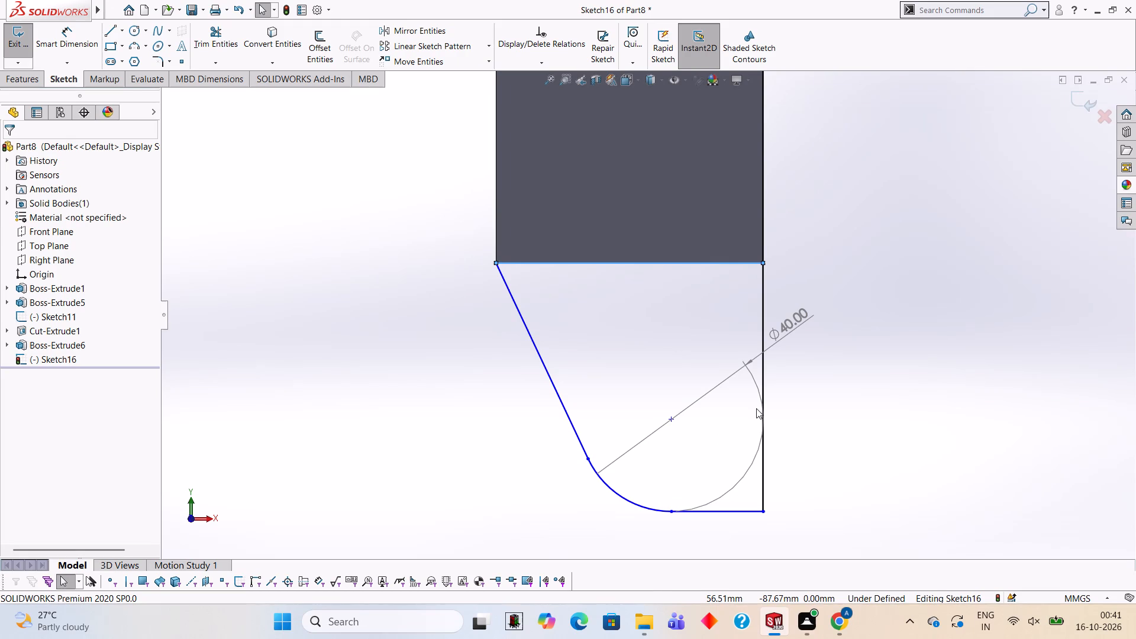
pyautogui.press('Escape')
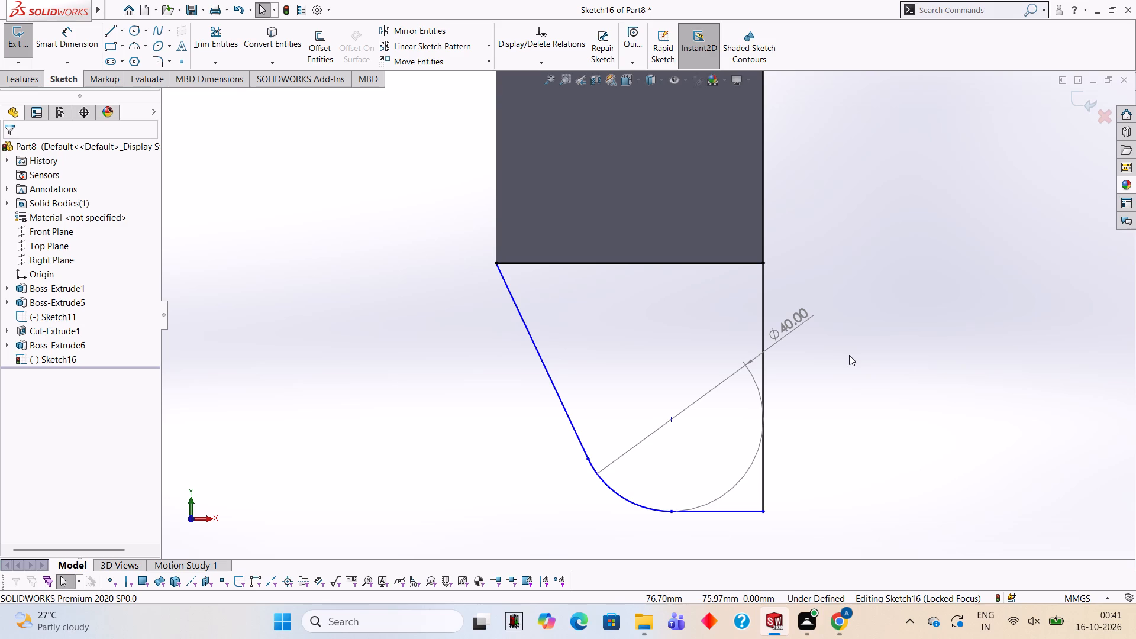
pyautogui.press('Escape')
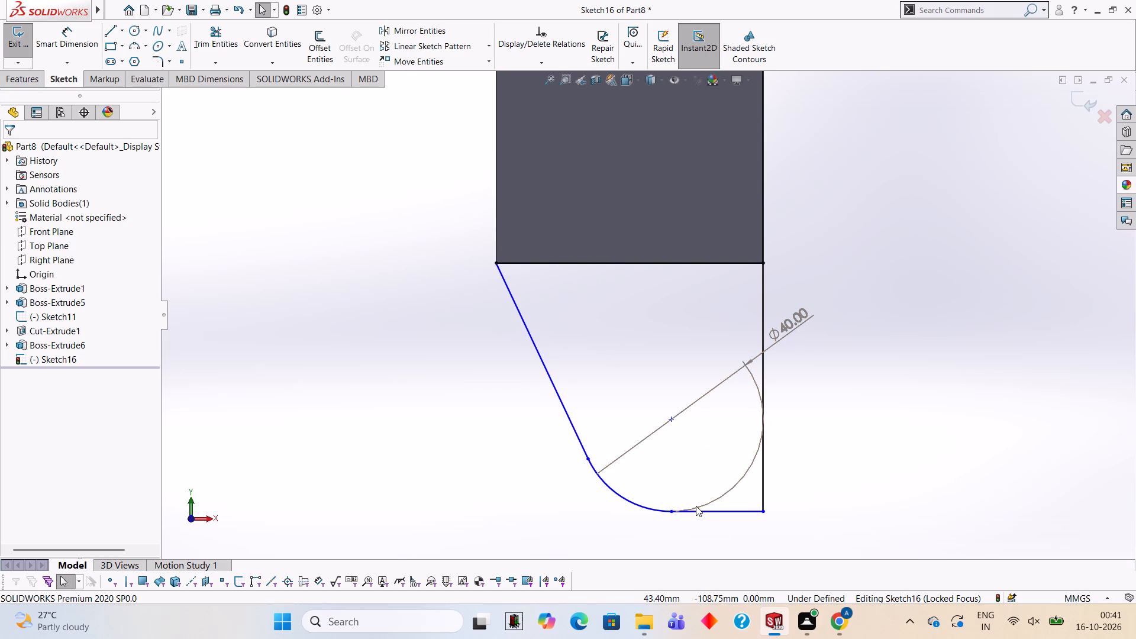
pyautogui.press('Escape')
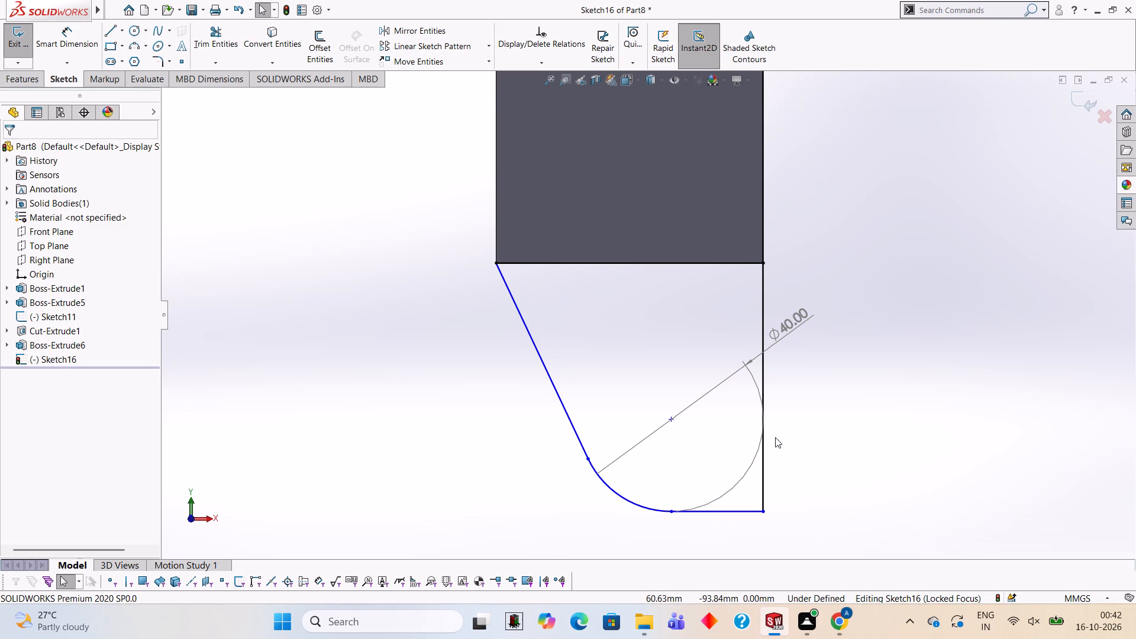
# Delete the 40 mm diameter dimension from the corner arc.
pyautogui.rightClick(789, 324)
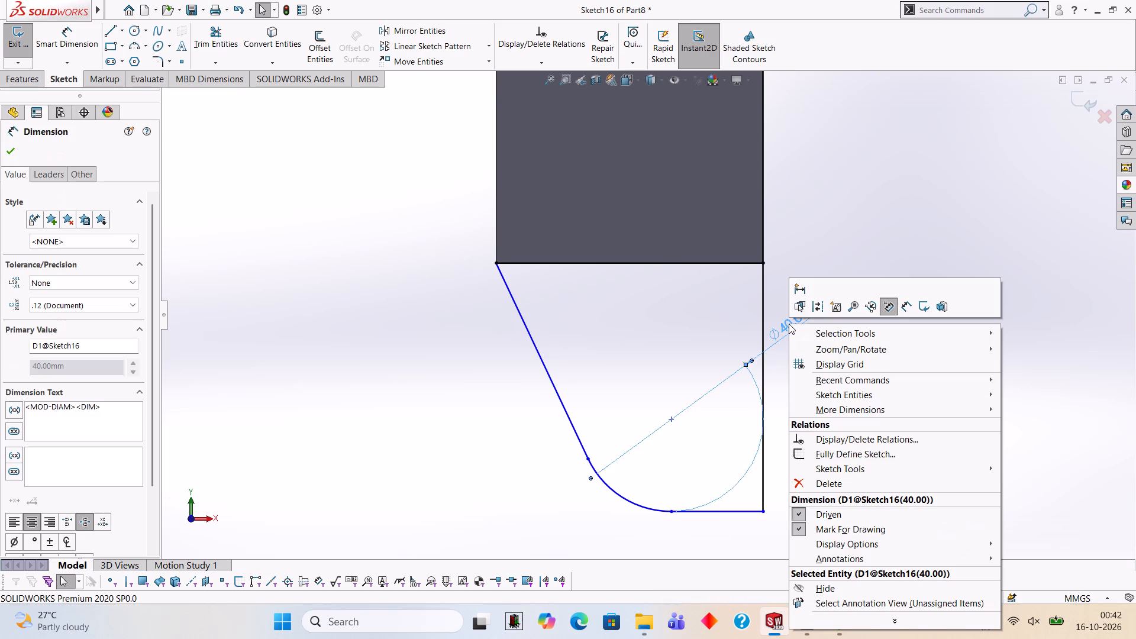
pyautogui.click(827, 476)
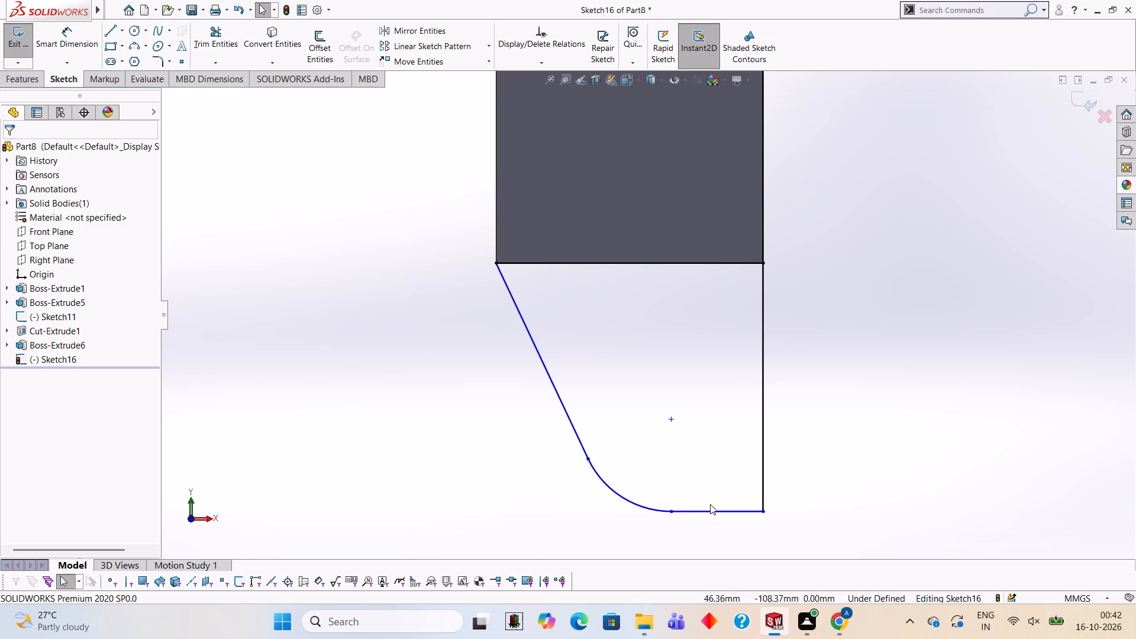
pyautogui.press('Escape')
# Extrude the closed tapered profile region blind 6 mm in the reversed direction, merged with the plate.
pyautogui.scroll(1, 724, 489)
pyautogui.scroll(-1, 724, 489)
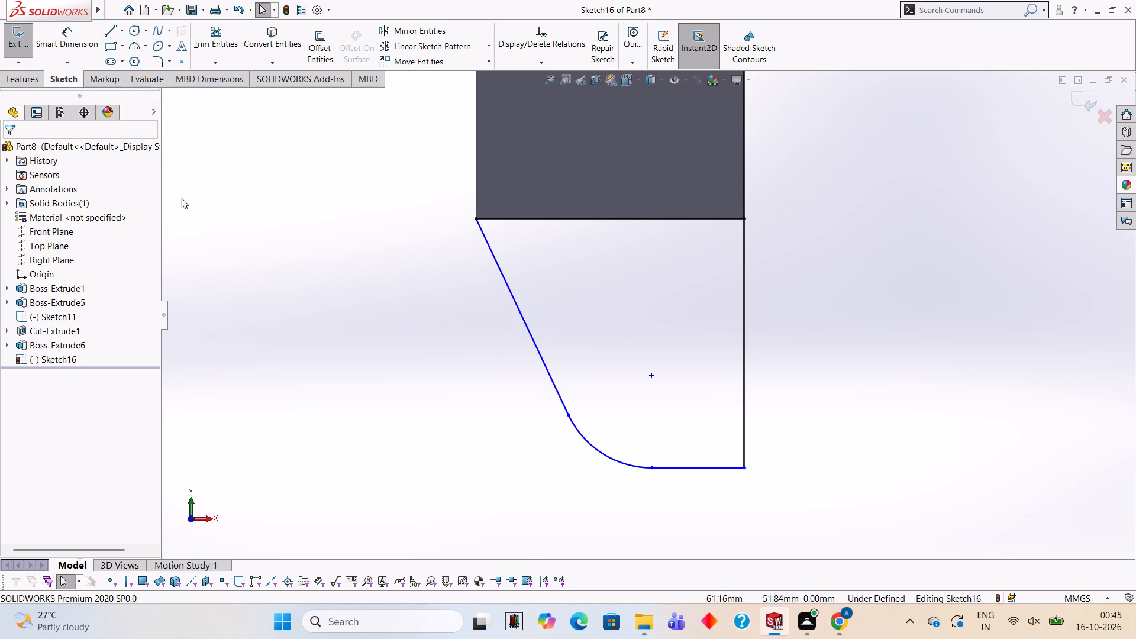
pyautogui.click(21, 85)
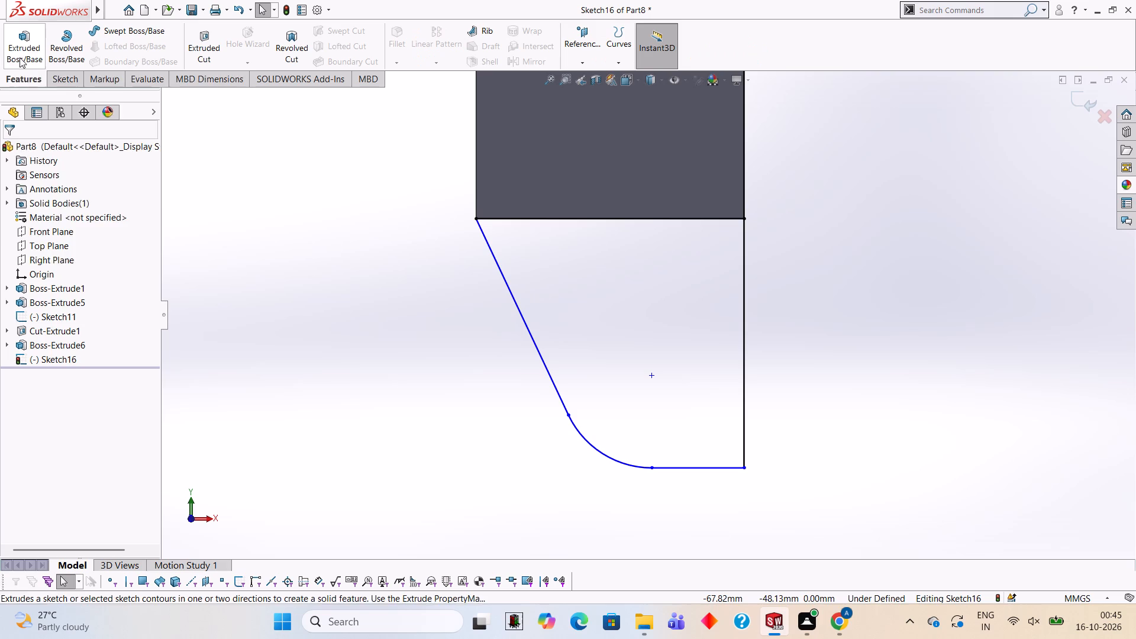
pyautogui.click(14, 44)
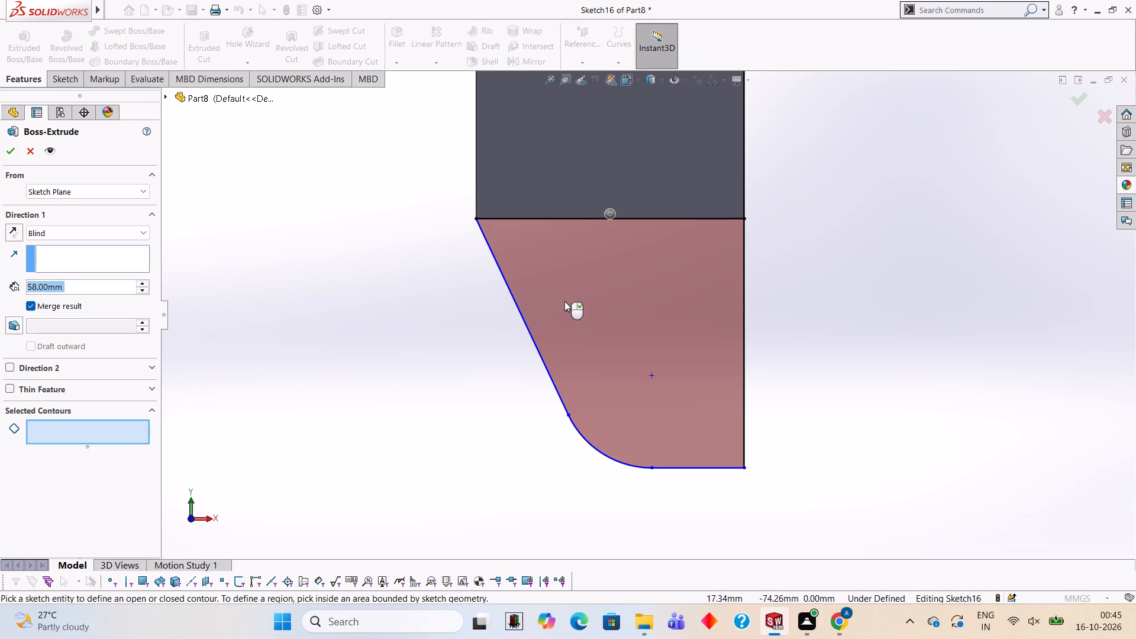
pyautogui.click(573, 298)
pyautogui.moveTo(425, 302); pyautogui.dragTo(482, 290, button='middle')
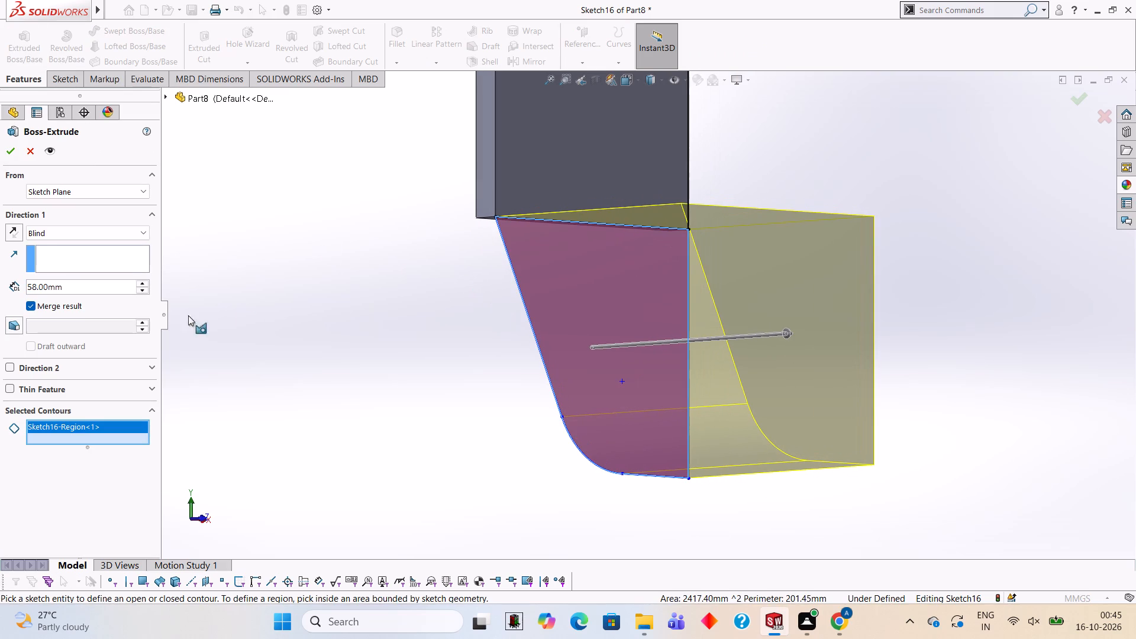
pyautogui.click(21, 229)
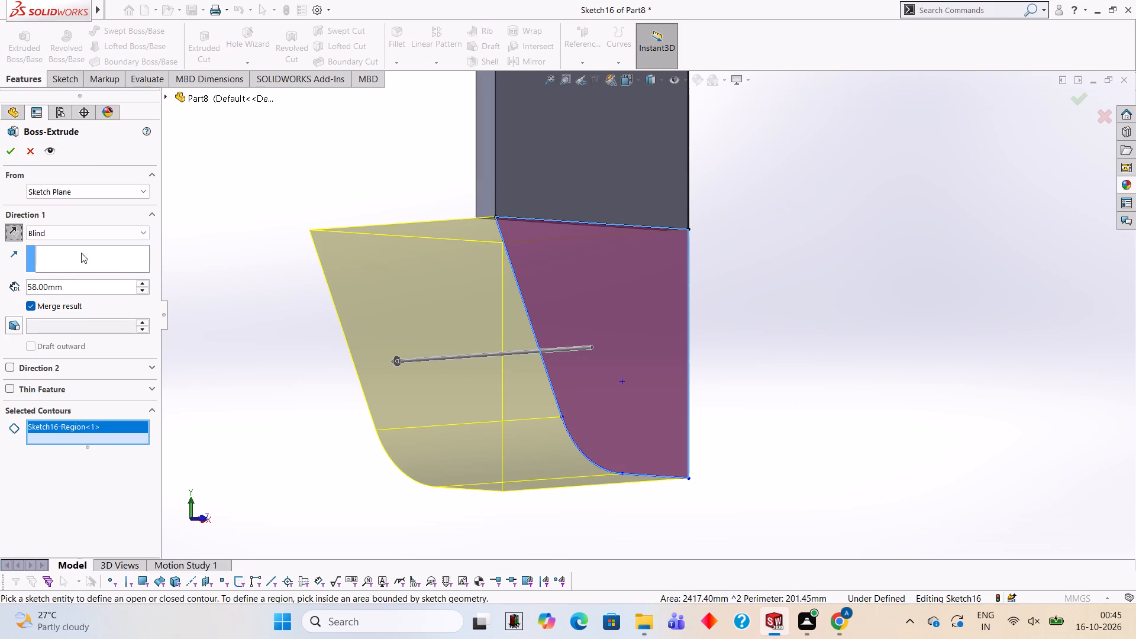
pyautogui.click(106, 285)
pyautogui.press('BackSpace')
pyautogui.press('BackSpace')
pyautogui.press('BackSpace')
pyautogui.press('BackSpace')
pyautogui.press('BackSpace')
pyautogui.press('BackSpace')
pyautogui.press('BackSpace')
pyautogui.press('BackSpace')
pyautogui.press('BackSpace')
pyautogui.press('BackSpace')
pyautogui.press('BackSpace')
pyautogui.press('BackSpace')
pyautogui.press('BackSpace')
pyautogui.press('BackSpace')
pyautogui.press('BackSpace')
pyautogui.press('BackSpace')
pyautogui.press('BackSpace')
pyautogui.press('BackSpace')
pyautogui.press('BackSpace')
pyautogui.press('BackSpace')
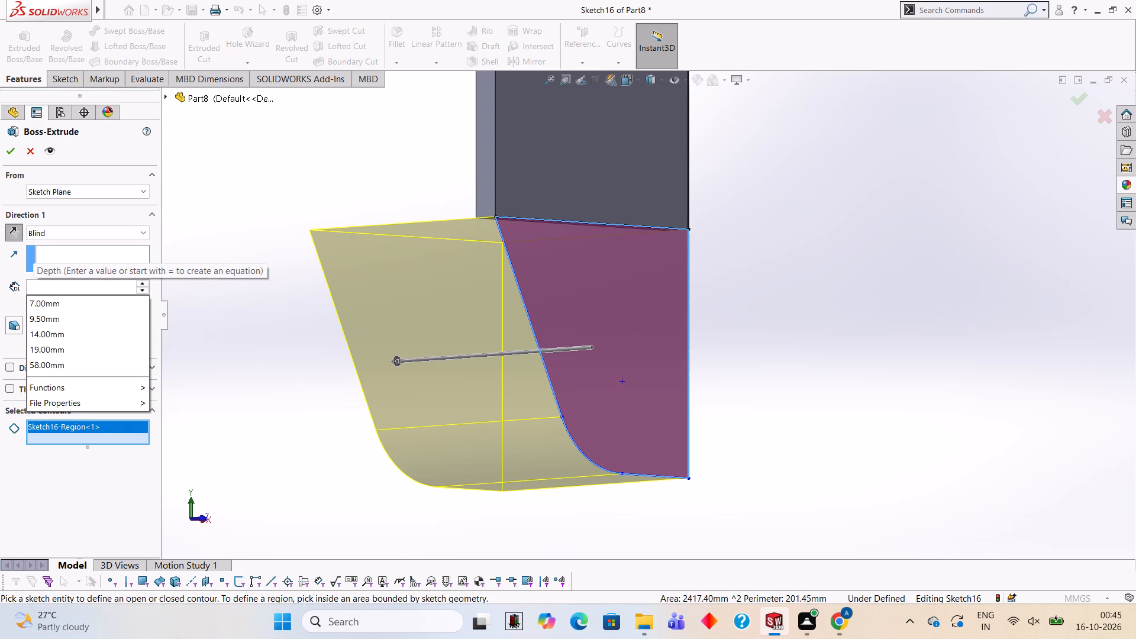
pyautogui.press('6')
pyautogui.press('Return')
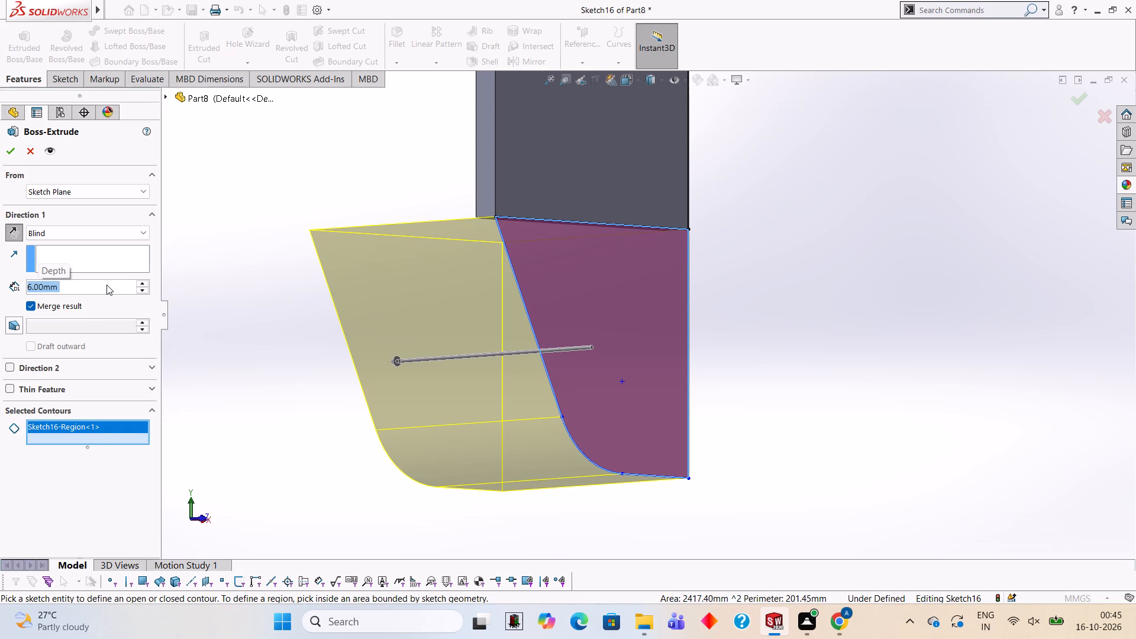
pyautogui.click(13, 149)
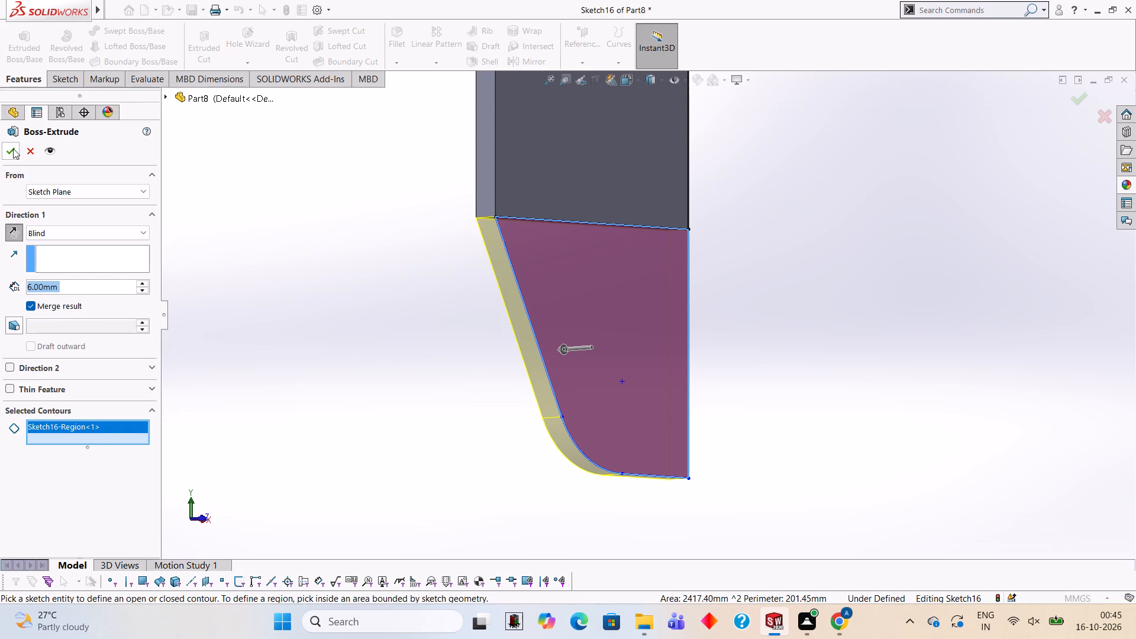
pyautogui.click(367, 258)
# Start a sketch on the narrow side face showing the hook profile and view it normal to the face.
pyautogui.scroll(2, 367, 258)
pyautogui.scroll(2, 436, 292)
pyautogui.moveTo(605, 272); pyautogui.dragTo(546, 305, button='middle')
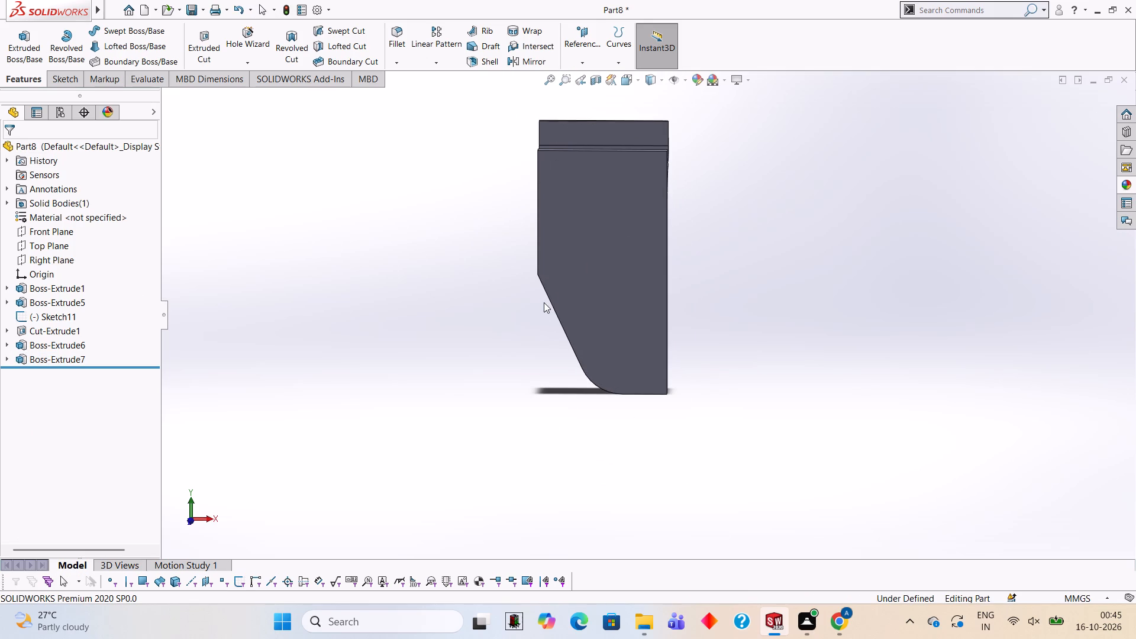
pyautogui.scroll(2, 669, 341)
pyautogui.scroll(-2, 611, 317)
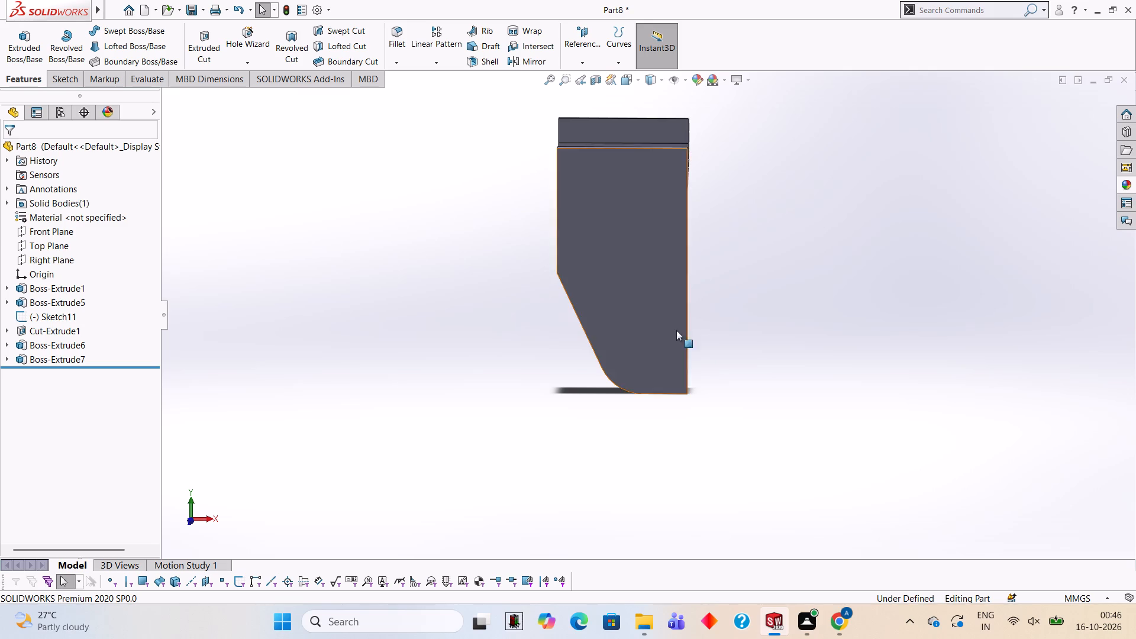
pyautogui.scroll(2, 572, 293)
pyautogui.moveTo(631, 321); pyautogui.dragTo(693, 314, button='middle')
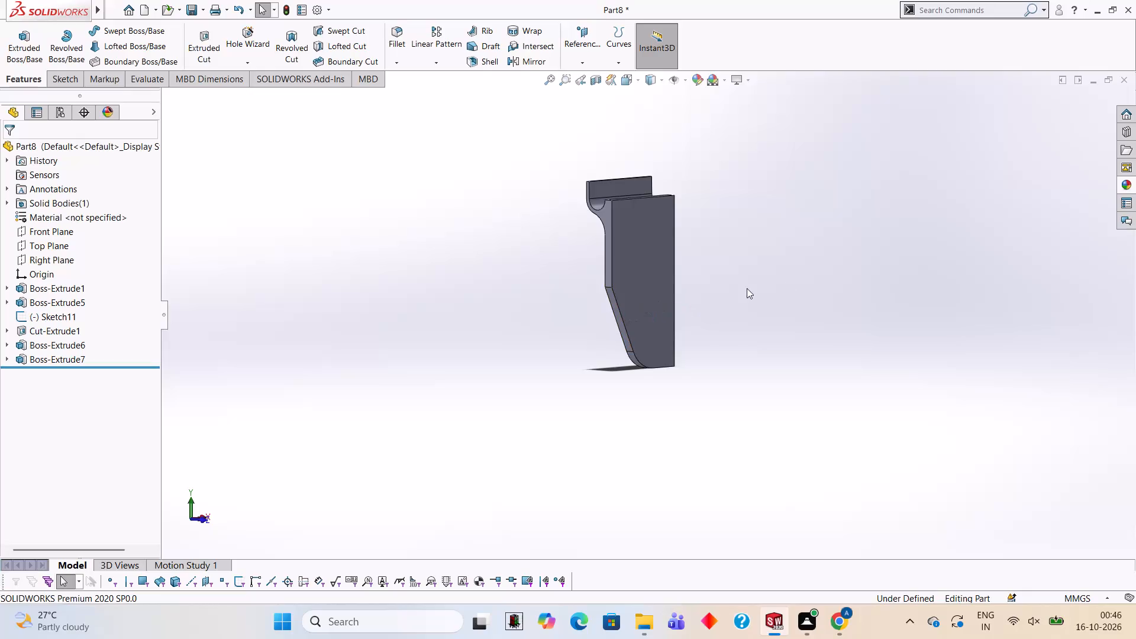
pyautogui.moveTo(786, 283); pyautogui.dragTo(617, 291, button='middle')
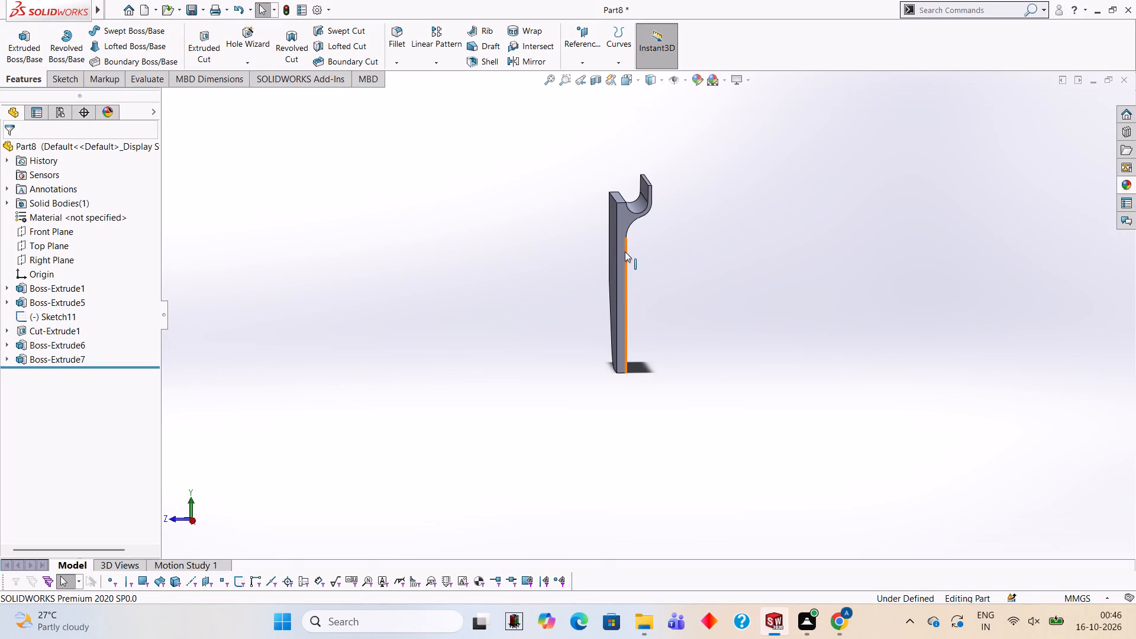
pyautogui.click(621, 248)
pyautogui.click(673, 211)
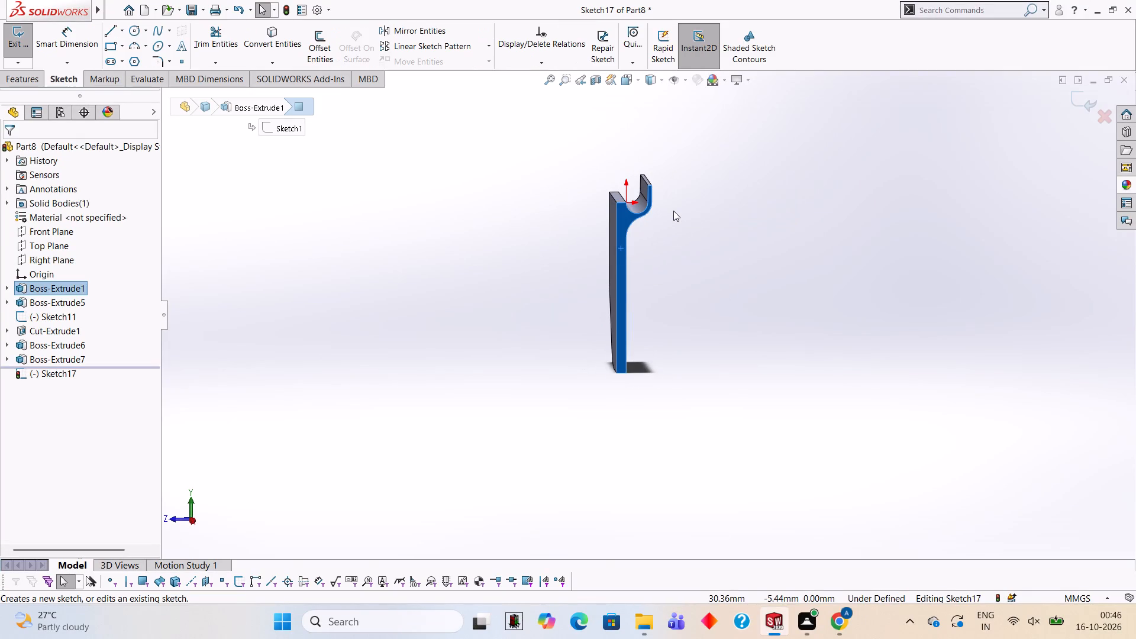
pyautogui.hotkey('ctrl', '8')
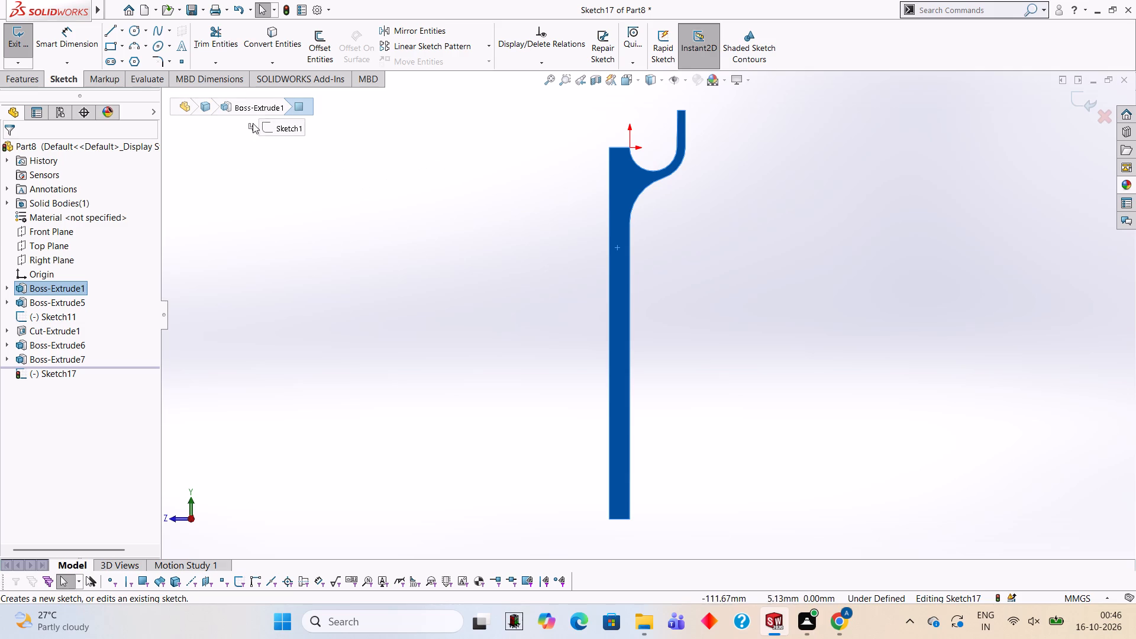
# Sketch a sideways T: a 28 mm horizontal line outward from the midpoint of the plate's straight back edge, with 40 mm vertical lines up and down.
pyautogui.click(112, 31)
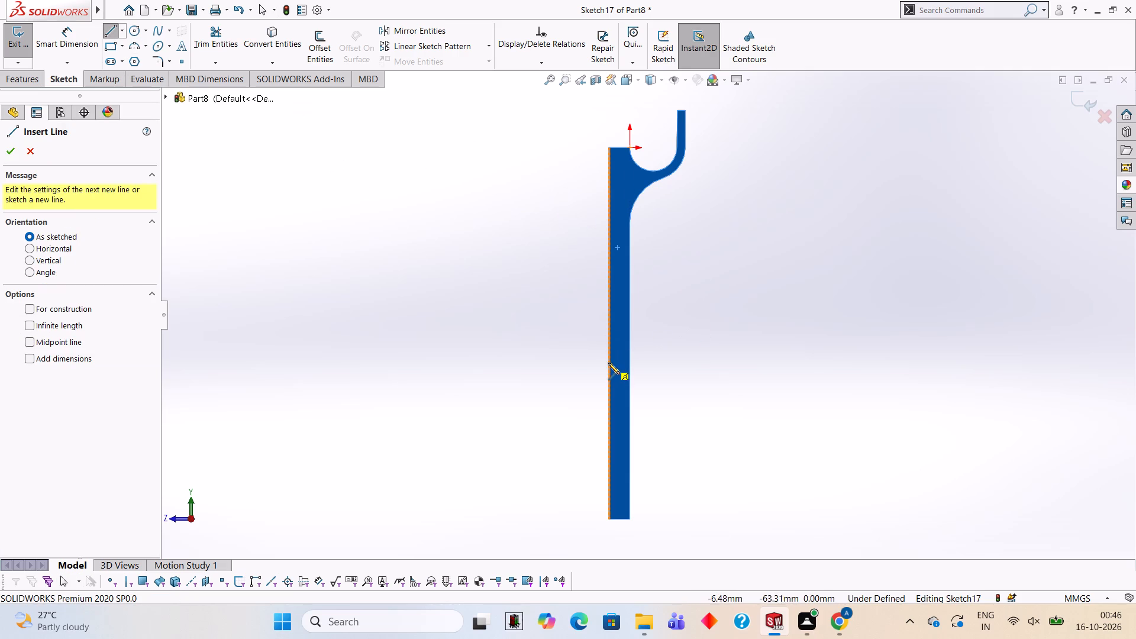
pyautogui.click(608, 332)
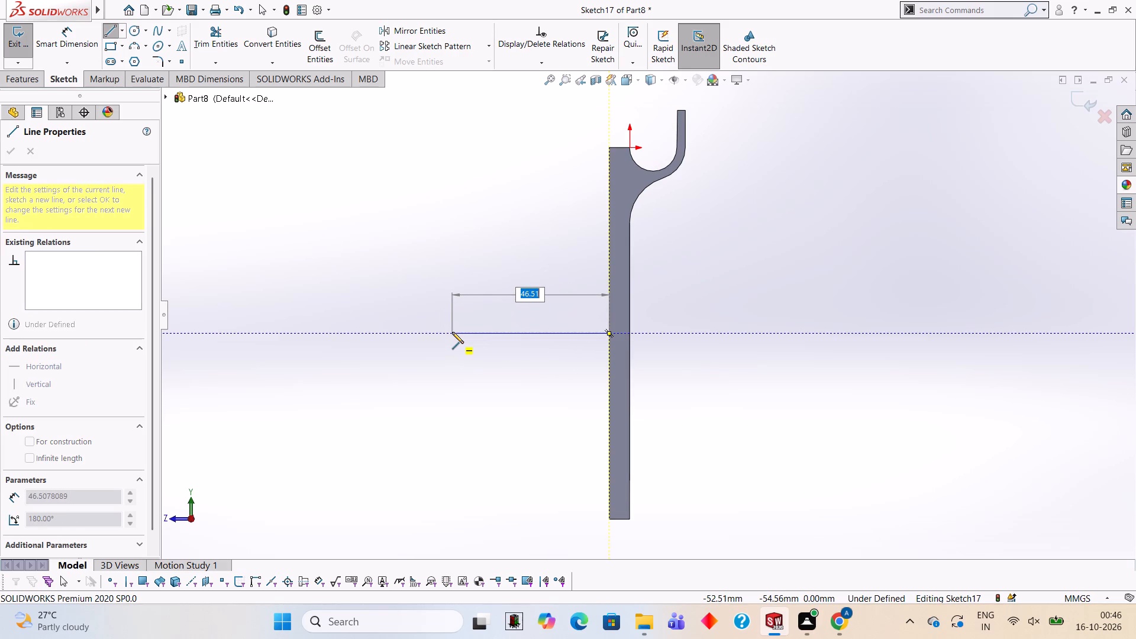
pyautogui.write('28')
pyautogui.press('Return')
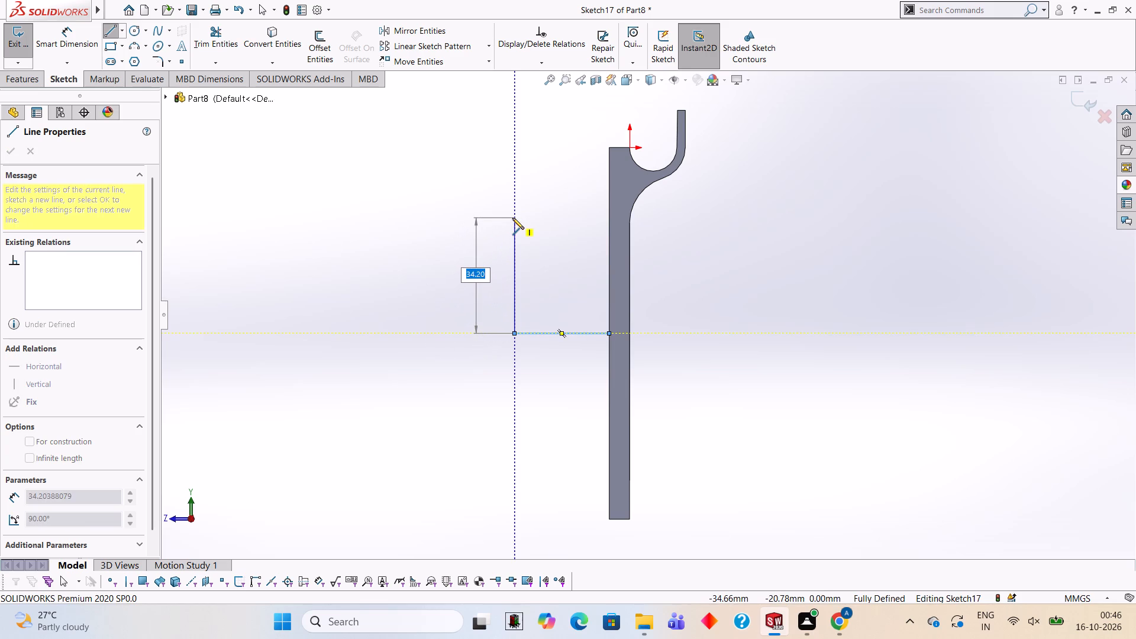
pyautogui.write('40')
pyautogui.press('Return')
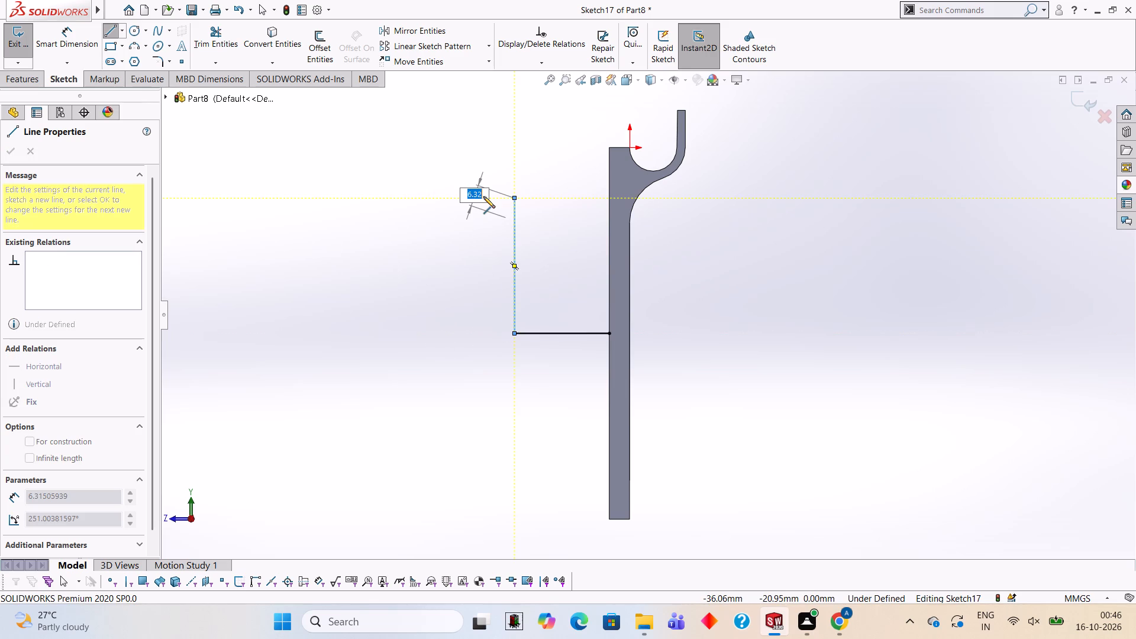
pyautogui.press('Escape')
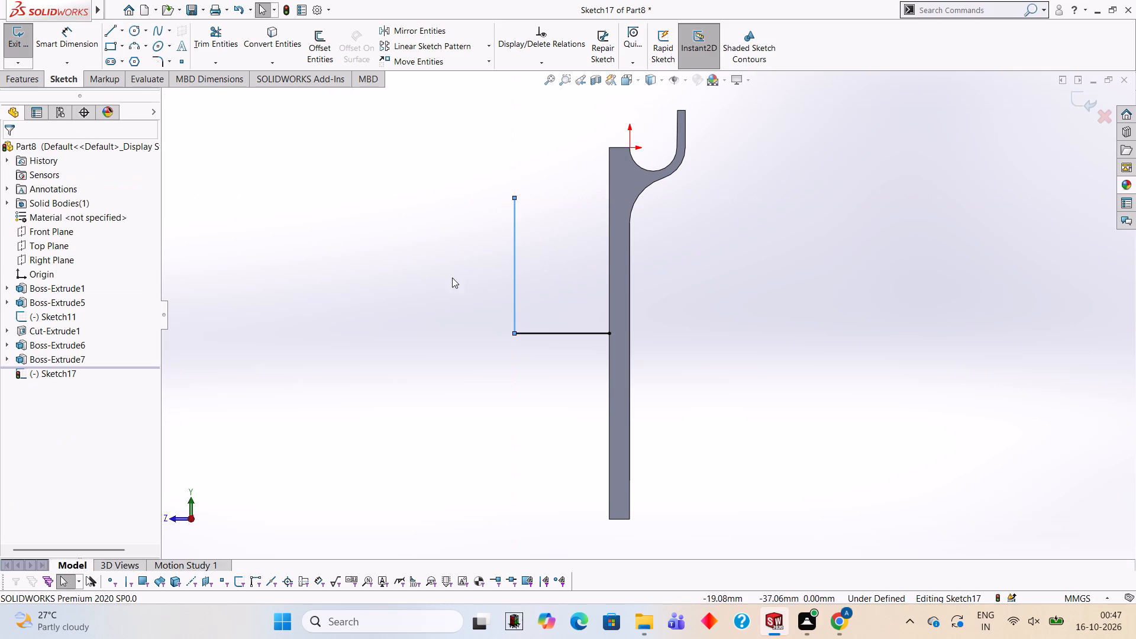
pyautogui.click(109, 28)
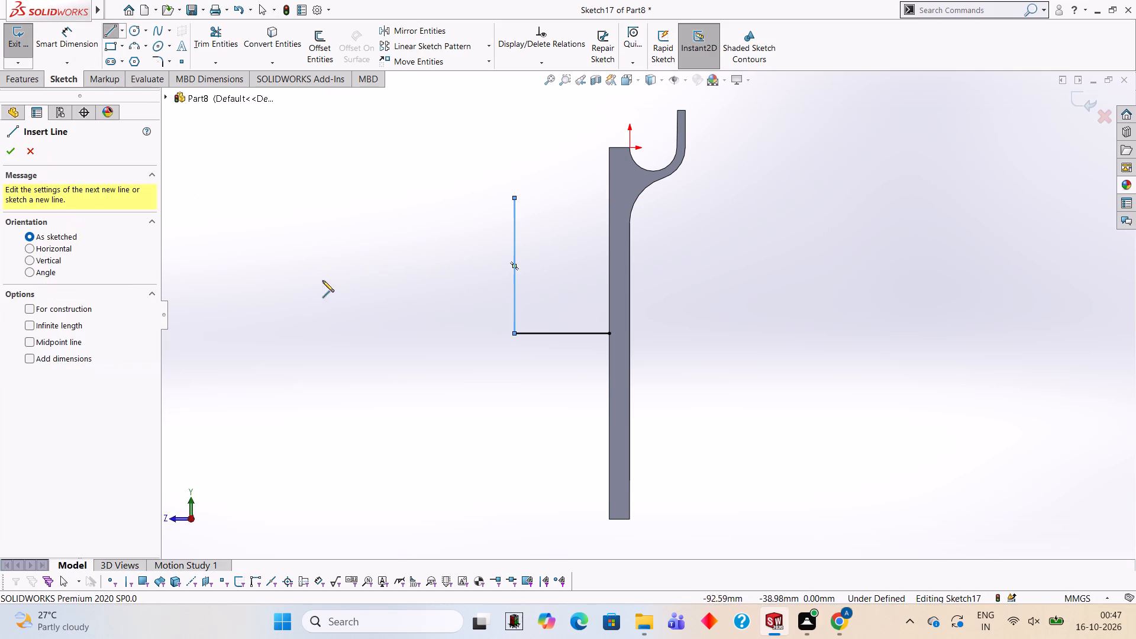
pyautogui.click(513, 333)
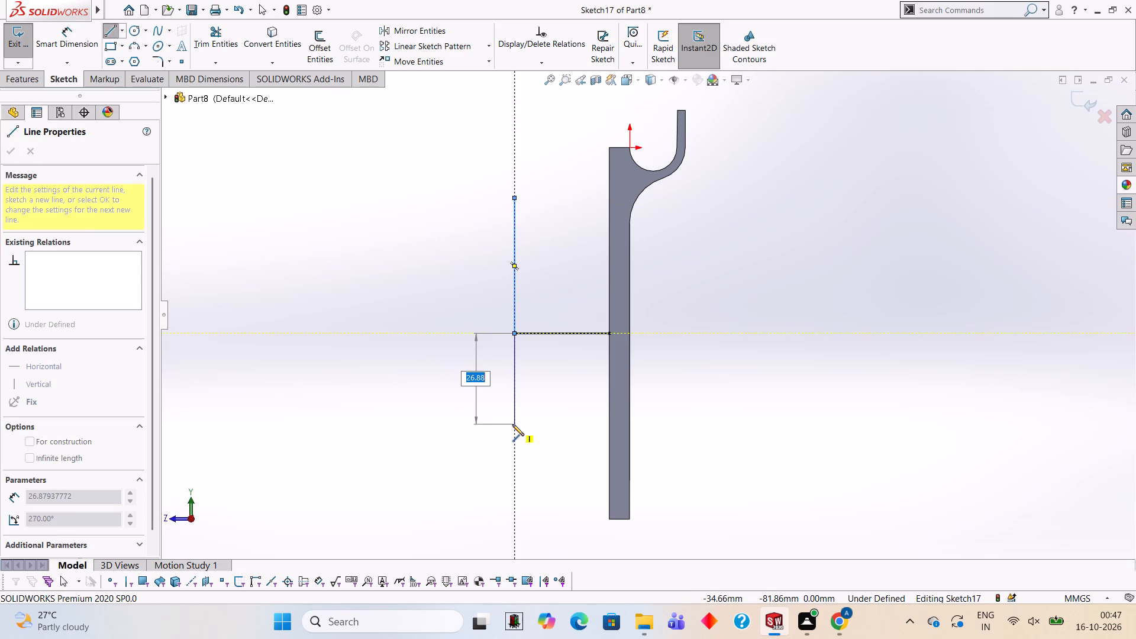
pyautogui.write('40')
pyautogui.press('Return')
pyautogui.press('Escape')
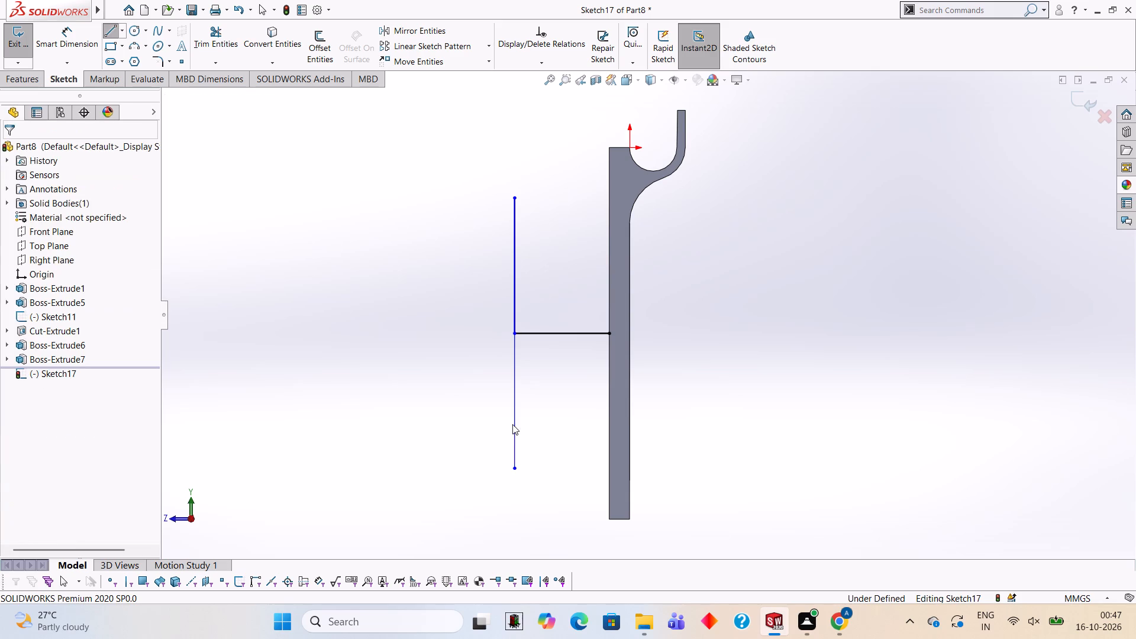
# Sketch a 12 mm radius circle centred on the upper end of the vertical line, with automatic dimensions turned off.
pyautogui.click(135, 32)
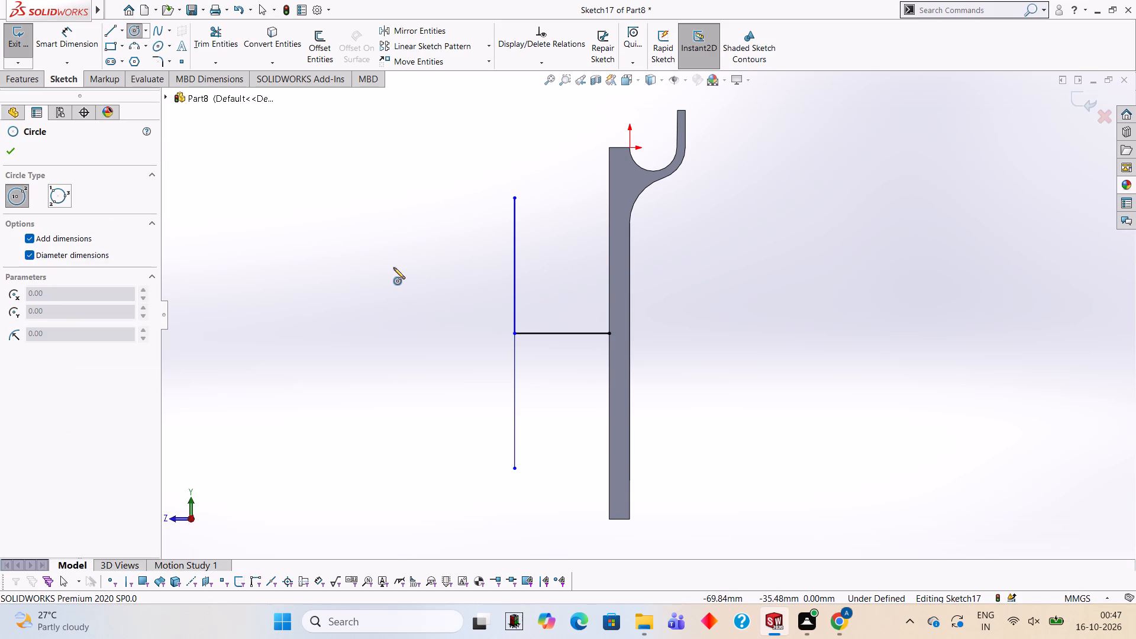
pyautogui.click(60, 241)
pyautogui.click(56, 256)
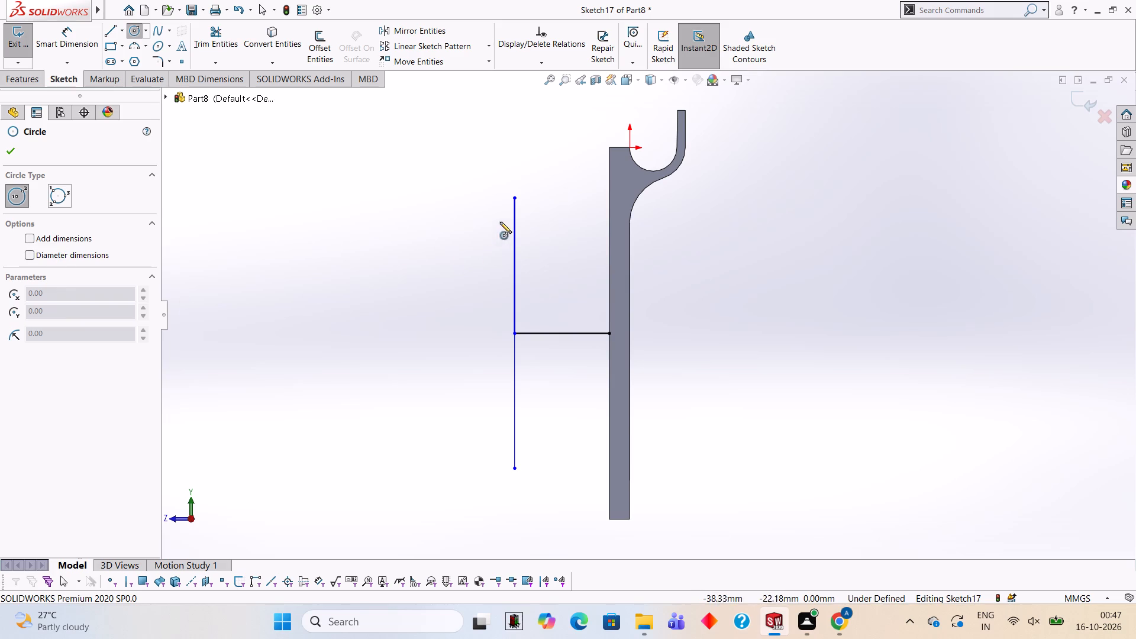
pyautogui.click(516, 196)
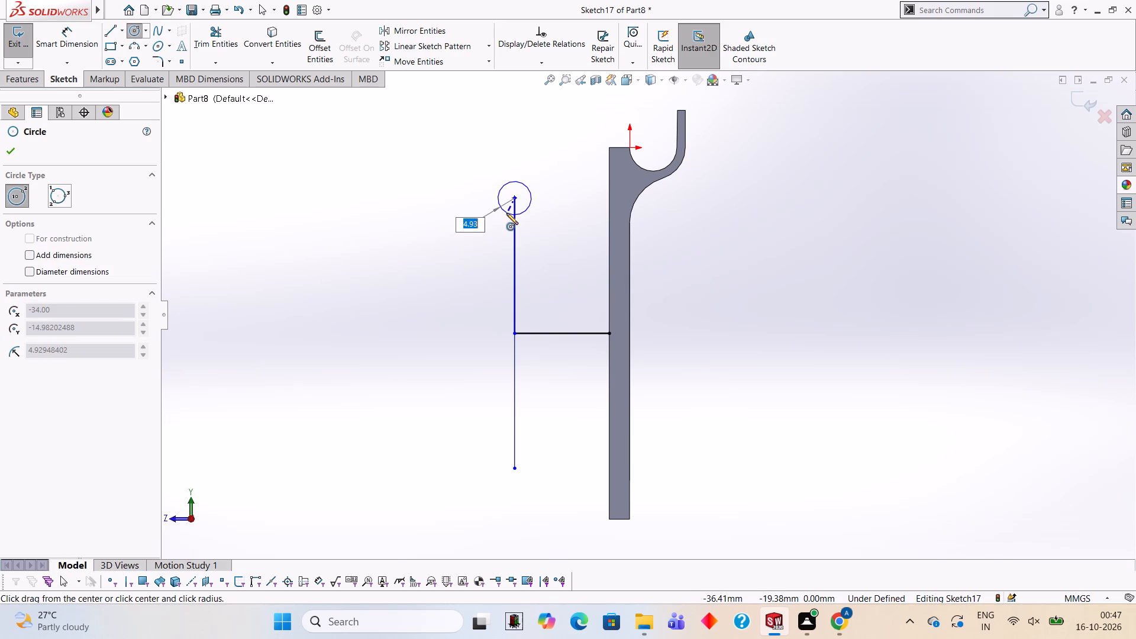
pyautogui.write('12')
pyautogui.press('Return')
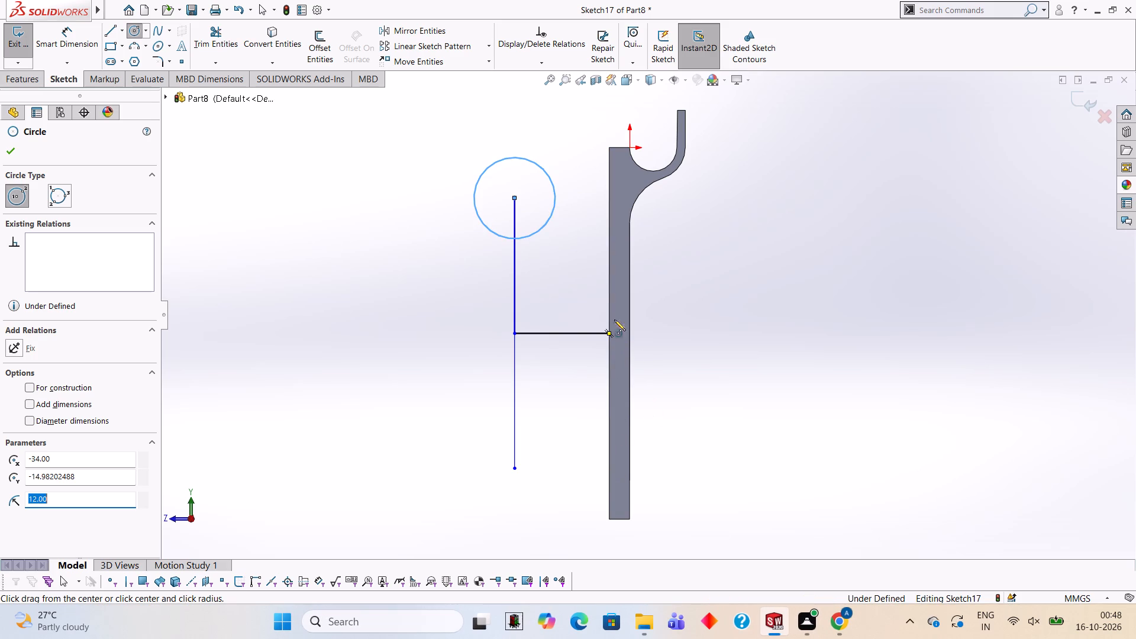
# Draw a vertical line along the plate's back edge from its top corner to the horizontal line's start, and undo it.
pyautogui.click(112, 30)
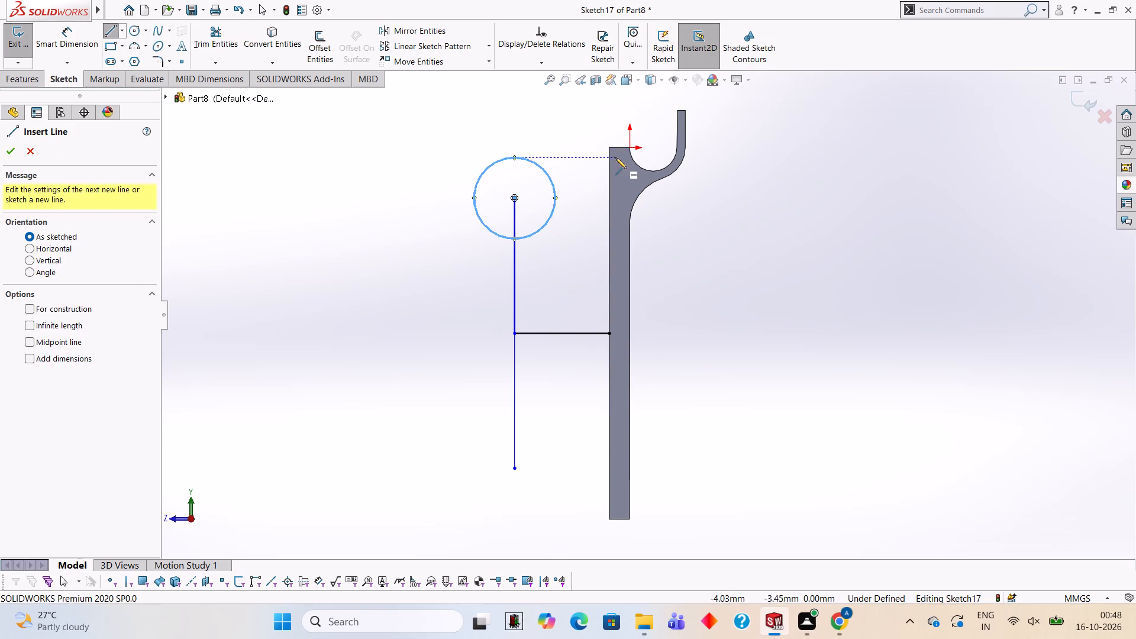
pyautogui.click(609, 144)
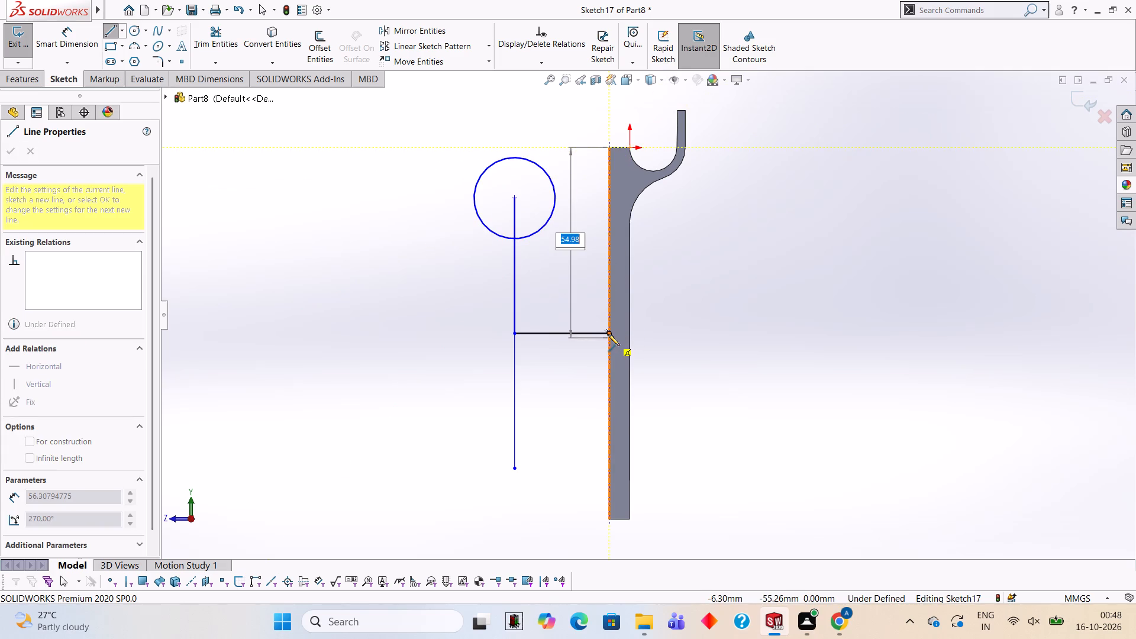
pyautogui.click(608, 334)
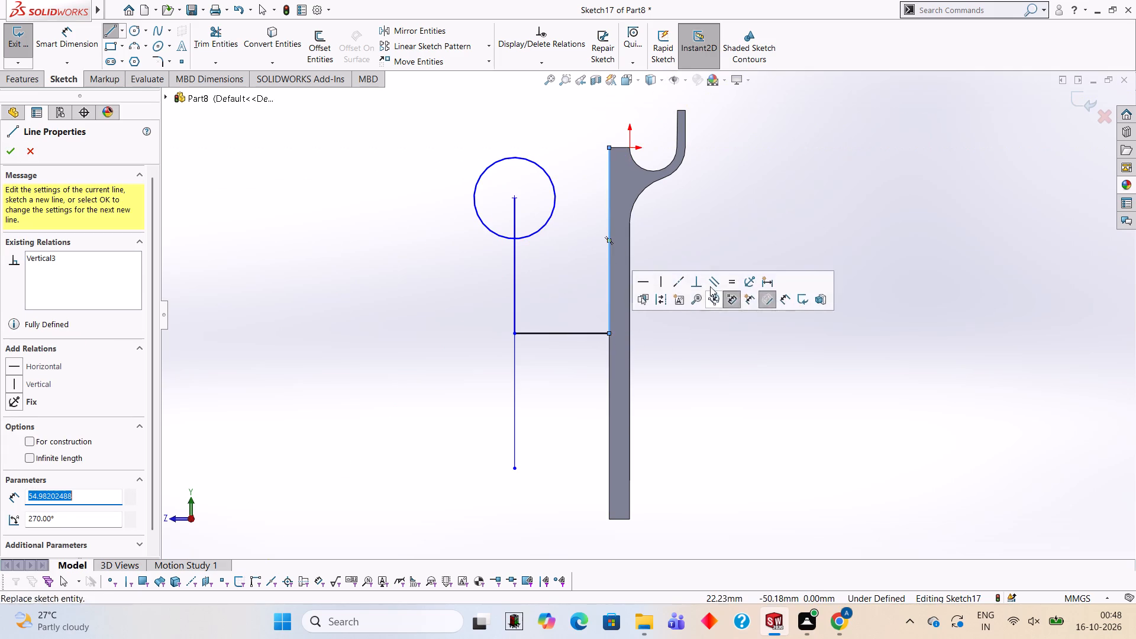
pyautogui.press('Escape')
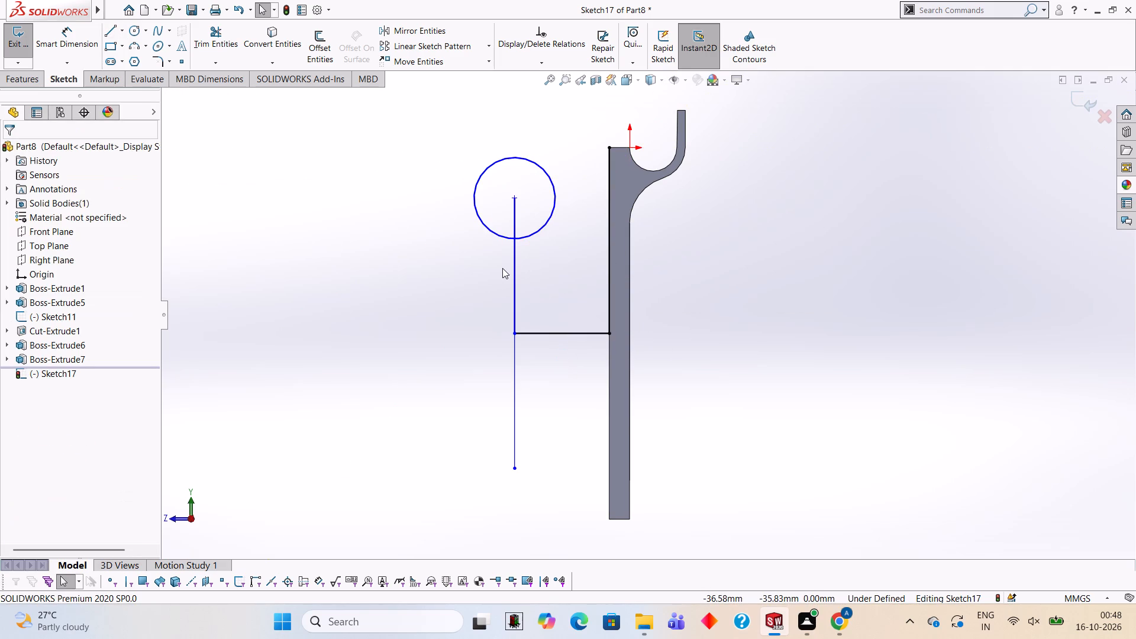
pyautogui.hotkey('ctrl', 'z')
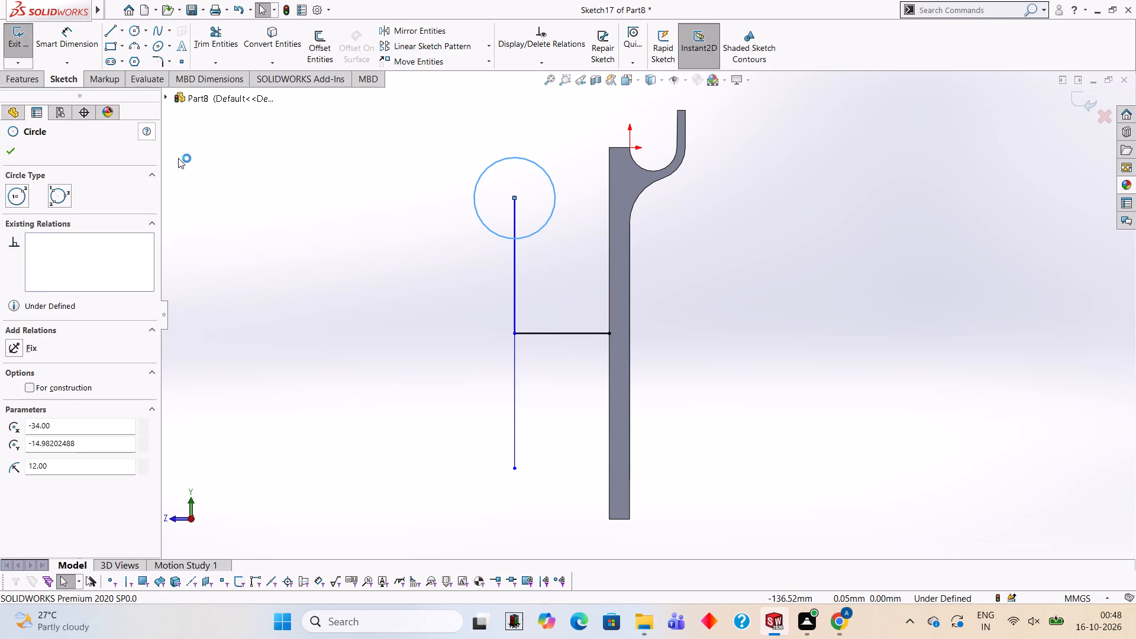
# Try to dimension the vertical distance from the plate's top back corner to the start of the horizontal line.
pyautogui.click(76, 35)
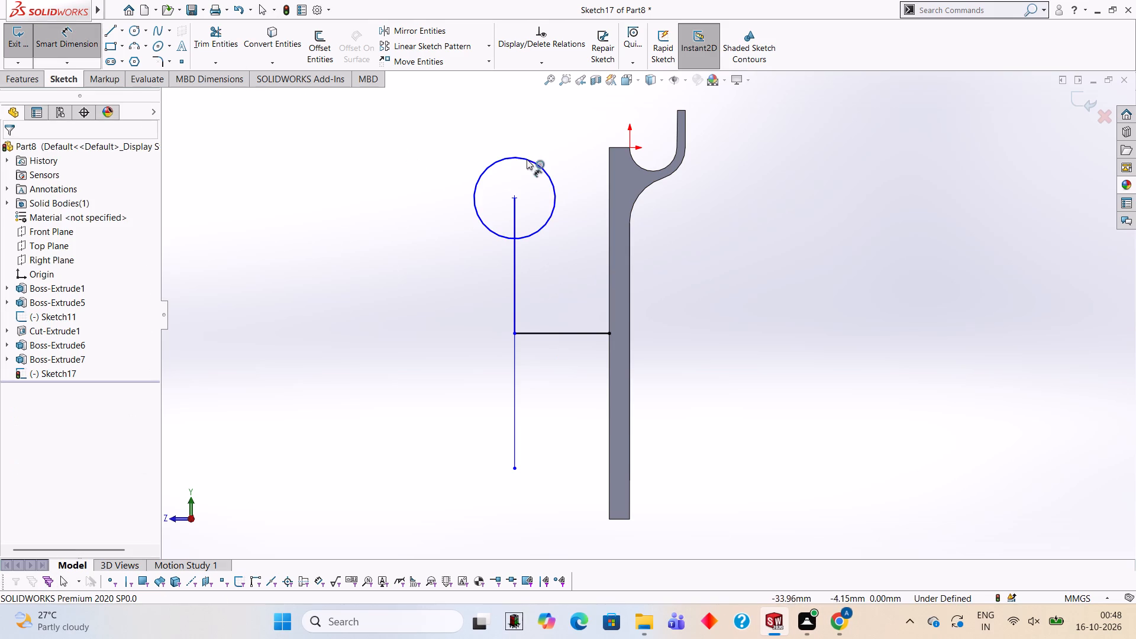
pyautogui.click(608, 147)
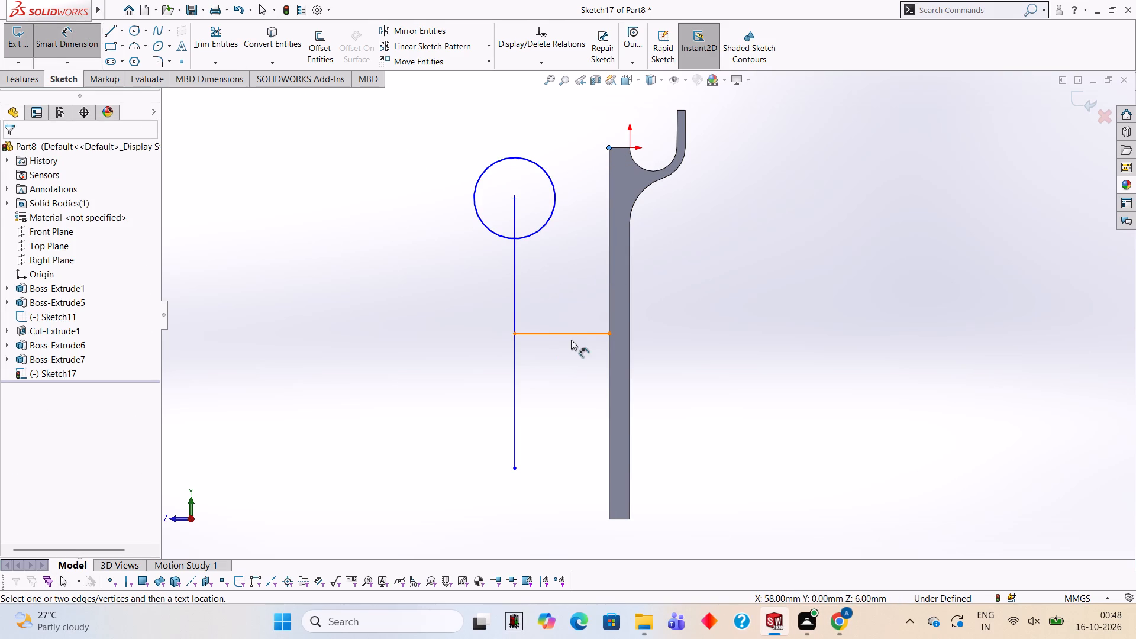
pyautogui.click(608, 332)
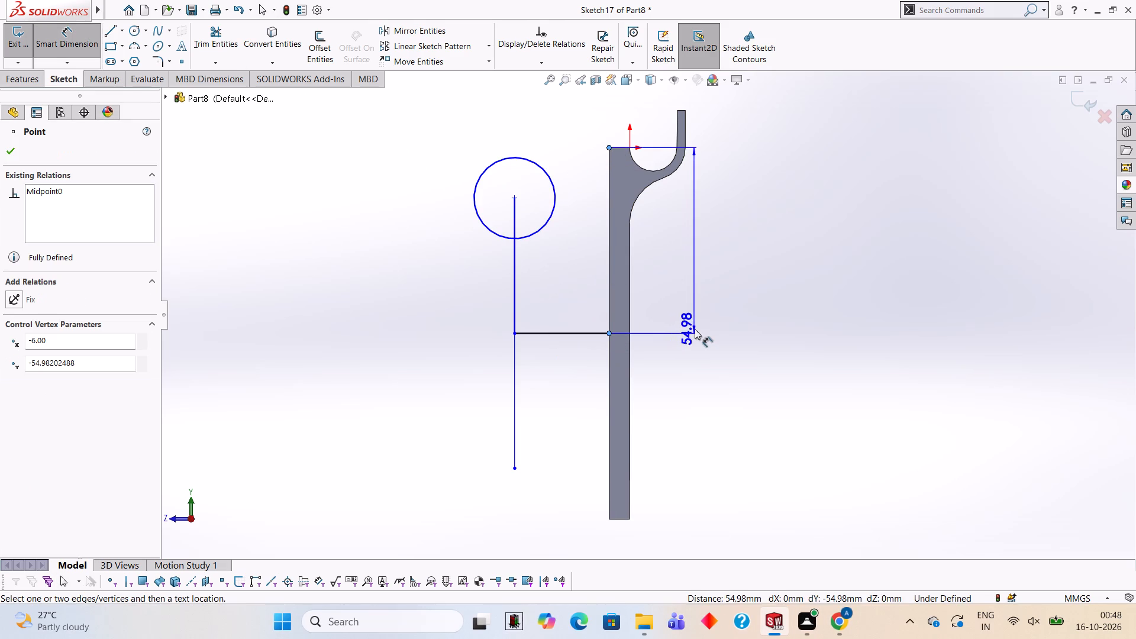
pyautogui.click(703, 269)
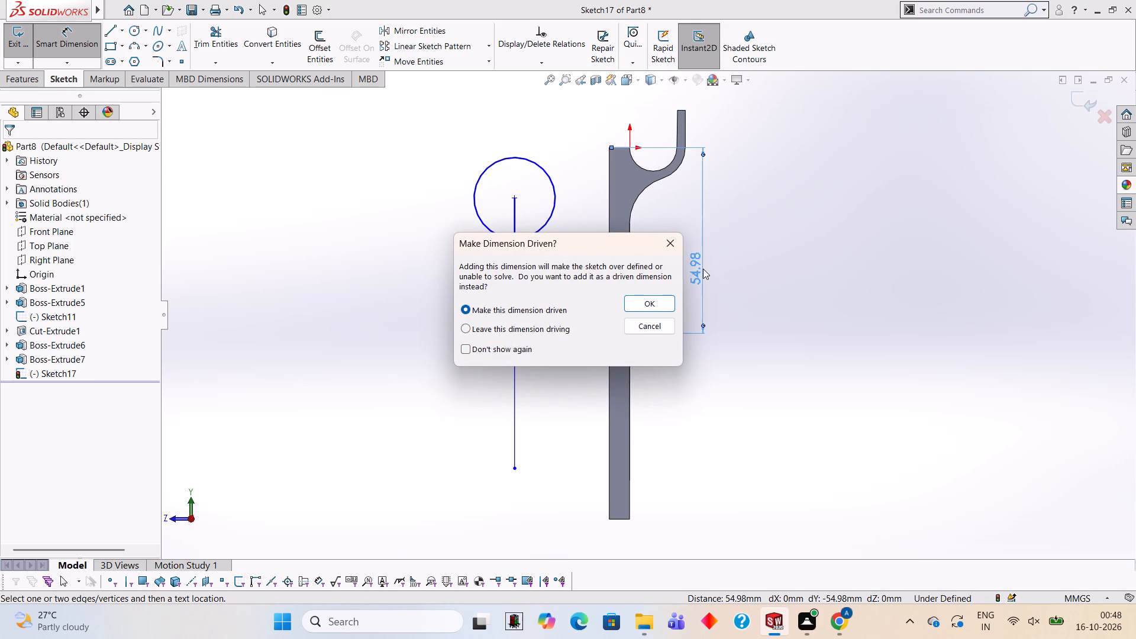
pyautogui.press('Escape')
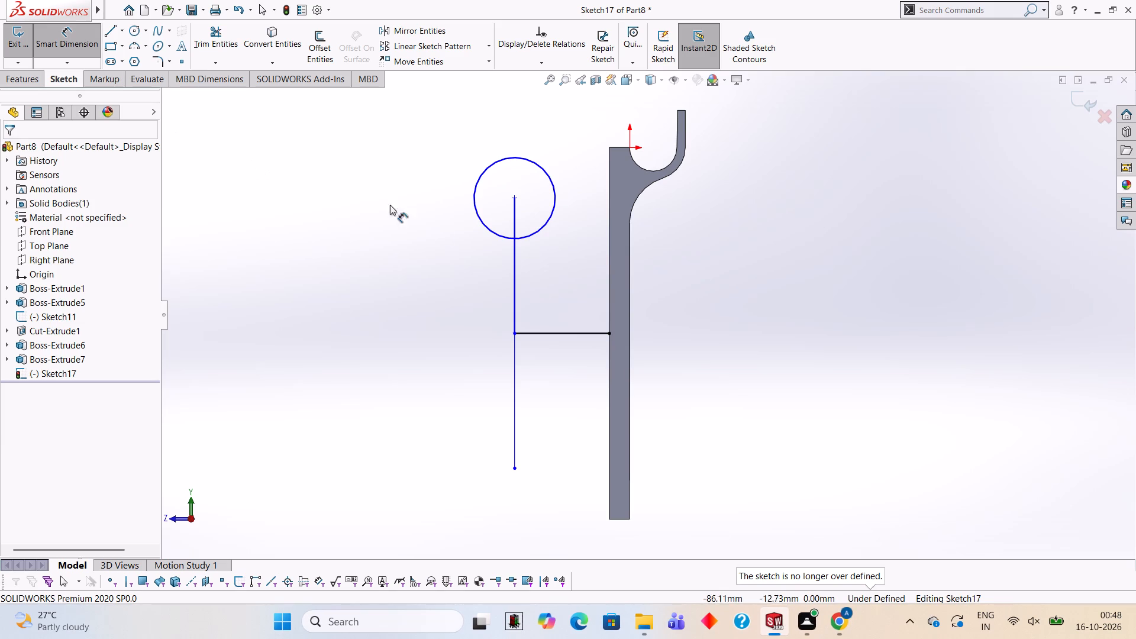
# Undo the circle and all the T-shaped lines so the sketch on the side face is empty.
pyautogui.hotkey('ctrl', 'z')
pyautogui.hotkey('ctrl', 'z')
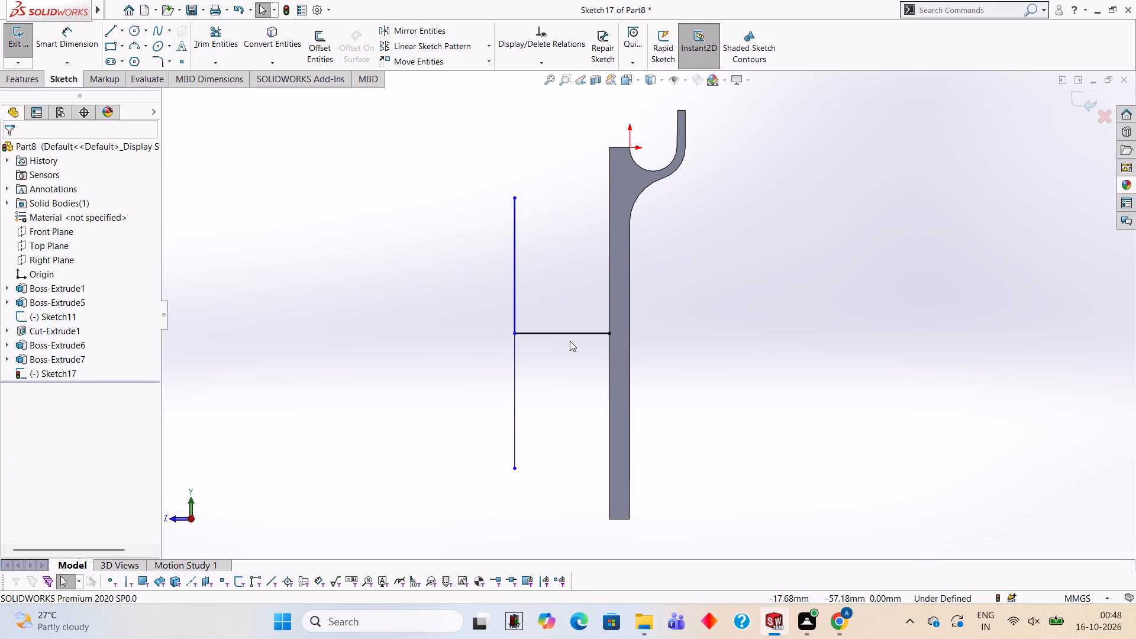
pyautogui.hotkey('ctrl', 'z')
pyautogui.hotkey('ctrl', 'z')
pyautogui.hotkey('ctrl', 'z')
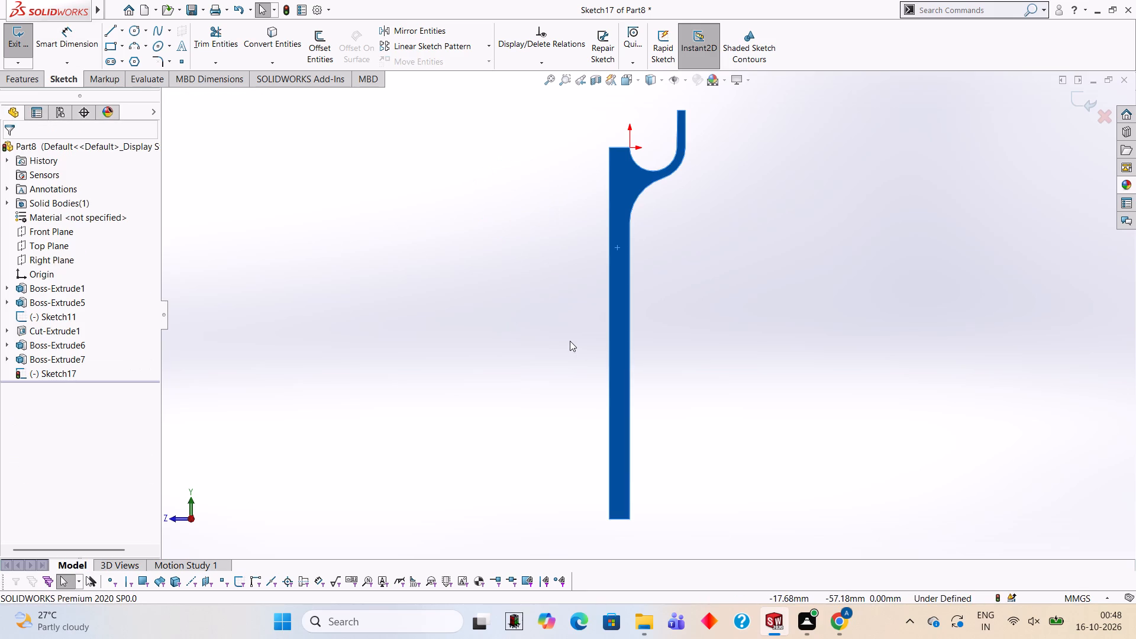
pyautogui.press('Escape')
pyautogui.press('Escape')
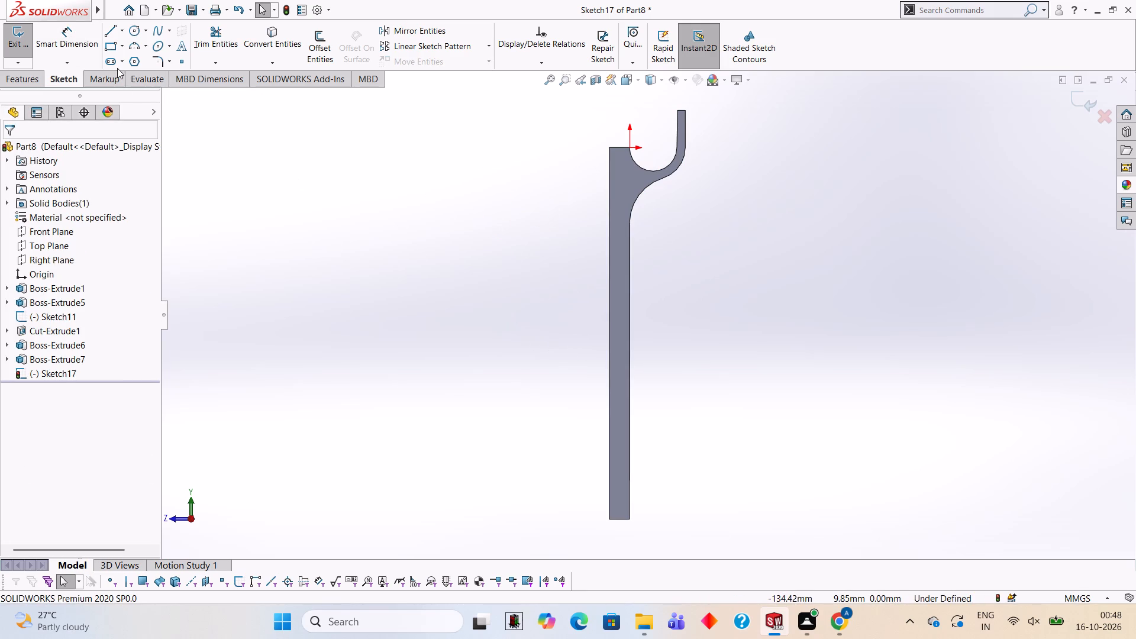
# Sketch connected lines from the plate's top back corner: 55 mm down the back edge, 28 mm horizontally outward, and 40 mm vertically up.
pyautogui.click(107, 32)
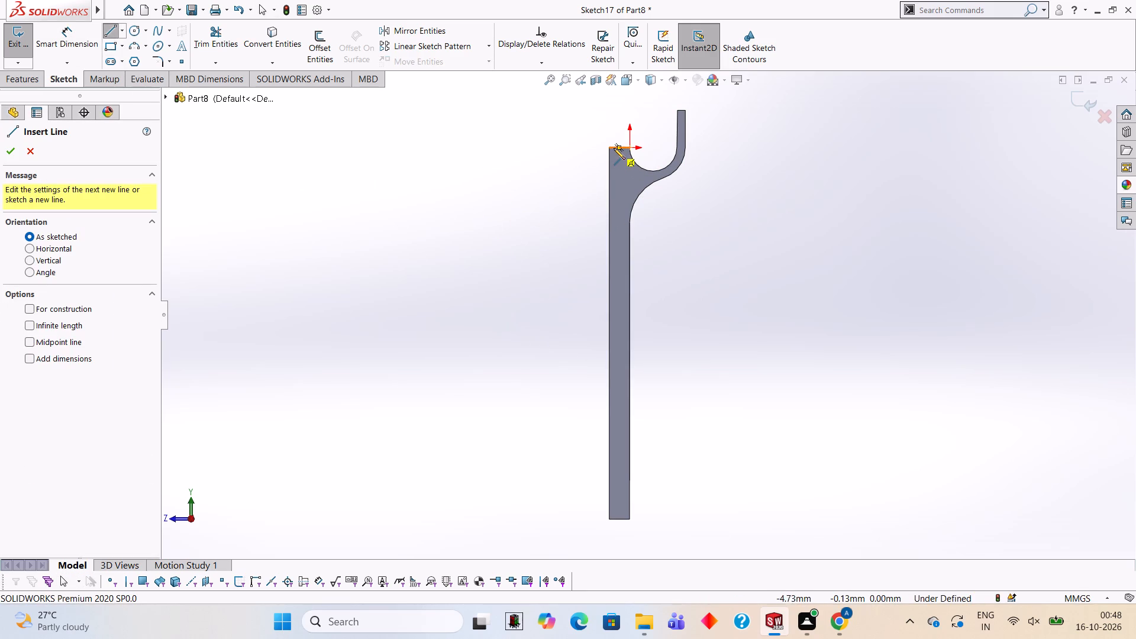
pyautogui.click(611, 148)
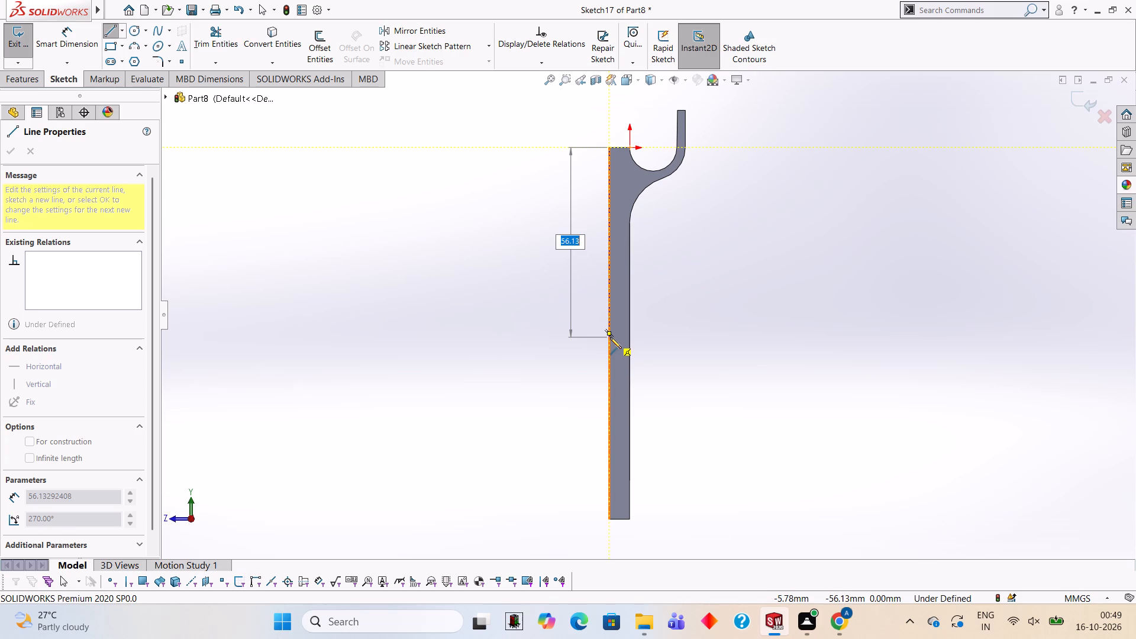
pyautogui.write('55')
pyautogui.press('Return')
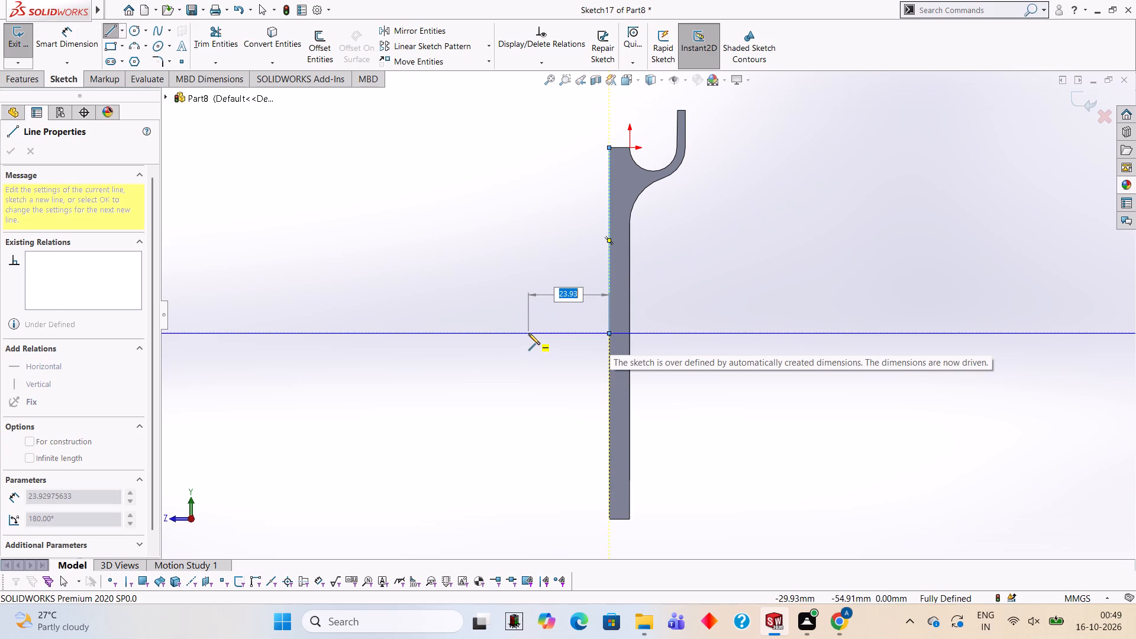
pyautogui.press('2')
pyautogui.press('8')
pyautogui.press('Return')
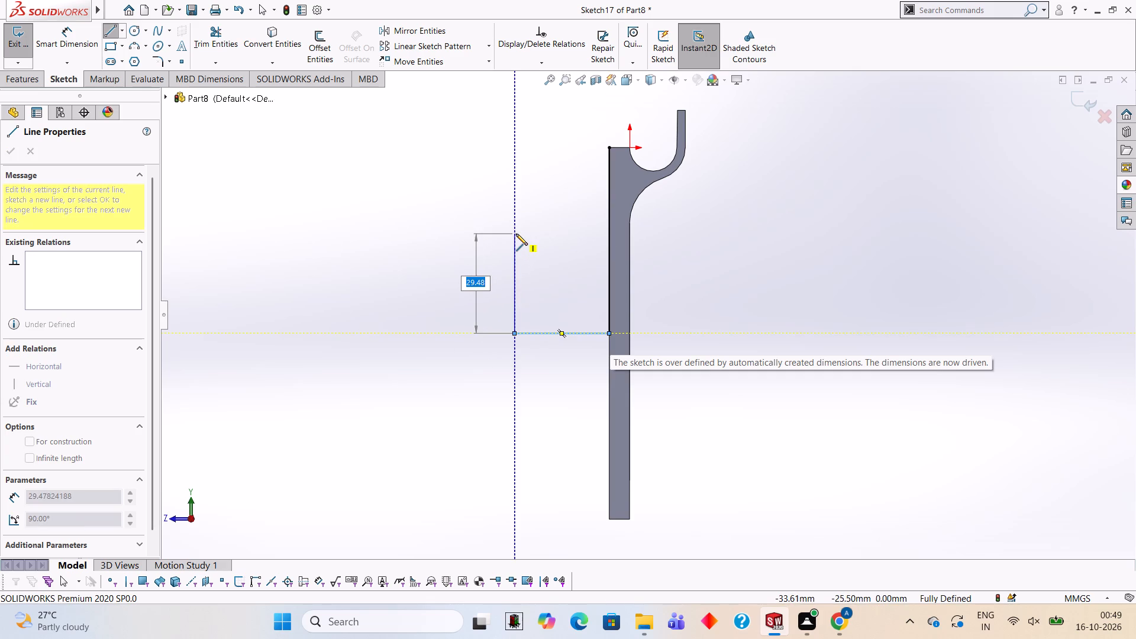
pyautogui.write('40')
pyautogui.press('Return')
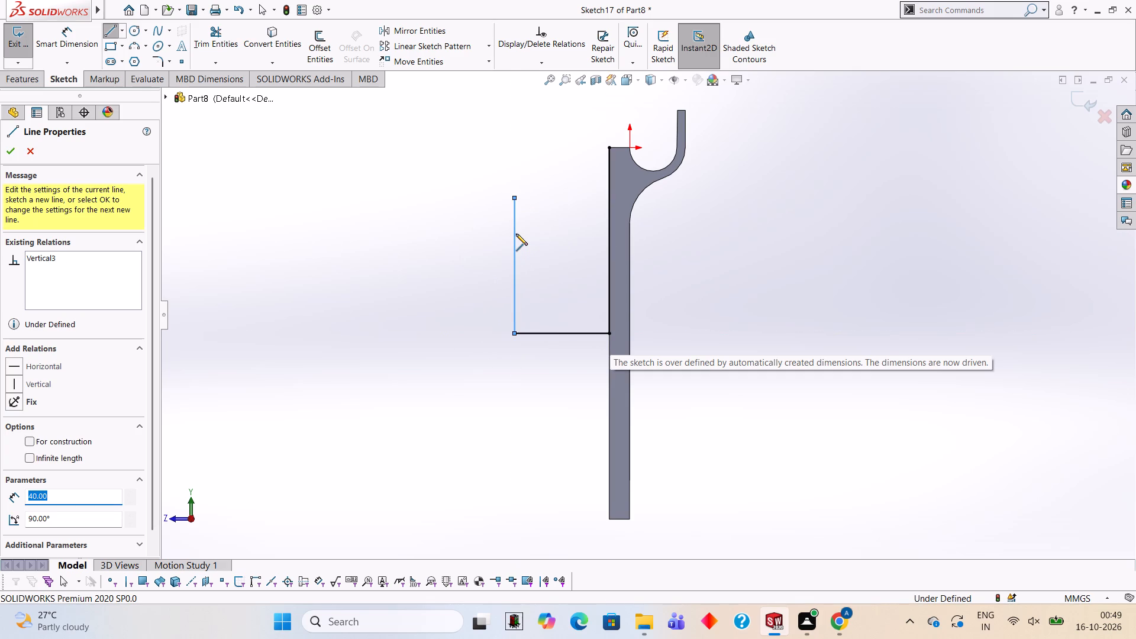
pyautogui.press('Escape')
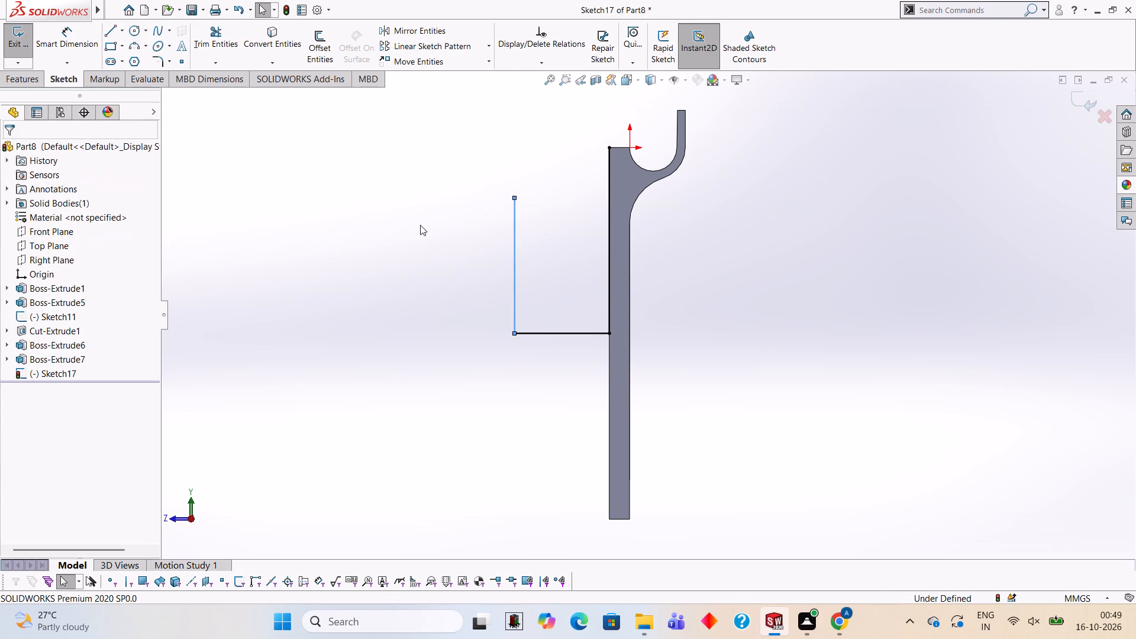
# Sketch a 12 mm radius circle centred on the upper end of the 40 mm vertical line.
pyautogui.click(138, 27)
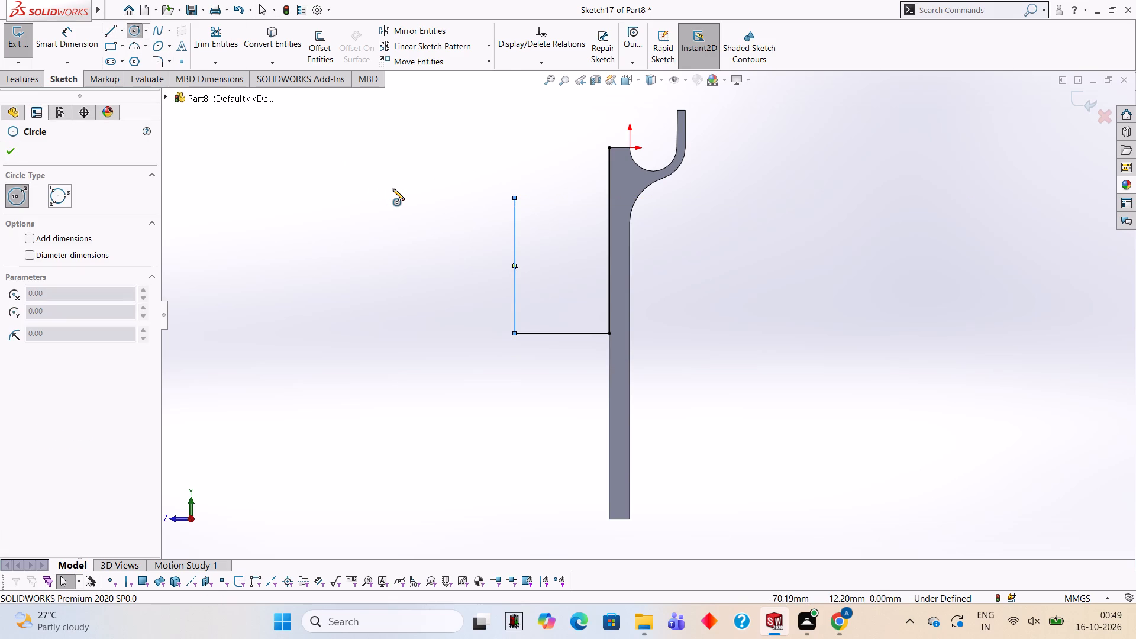
pyautogui.click(512, 197)
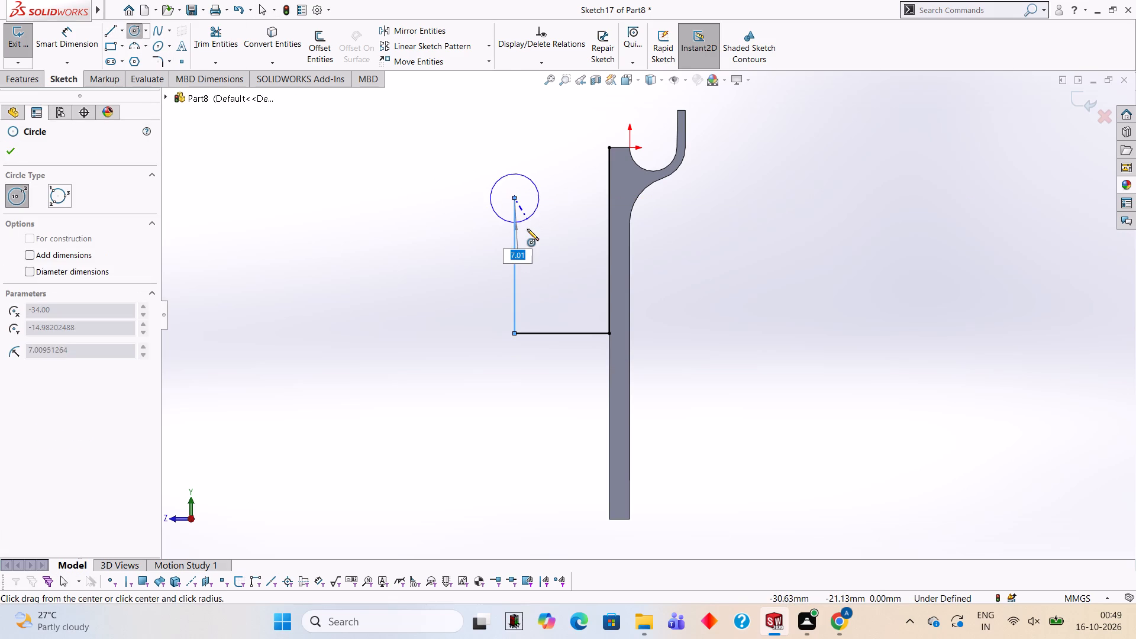
pyautogui.write('12')
pyautogui.press('Return')
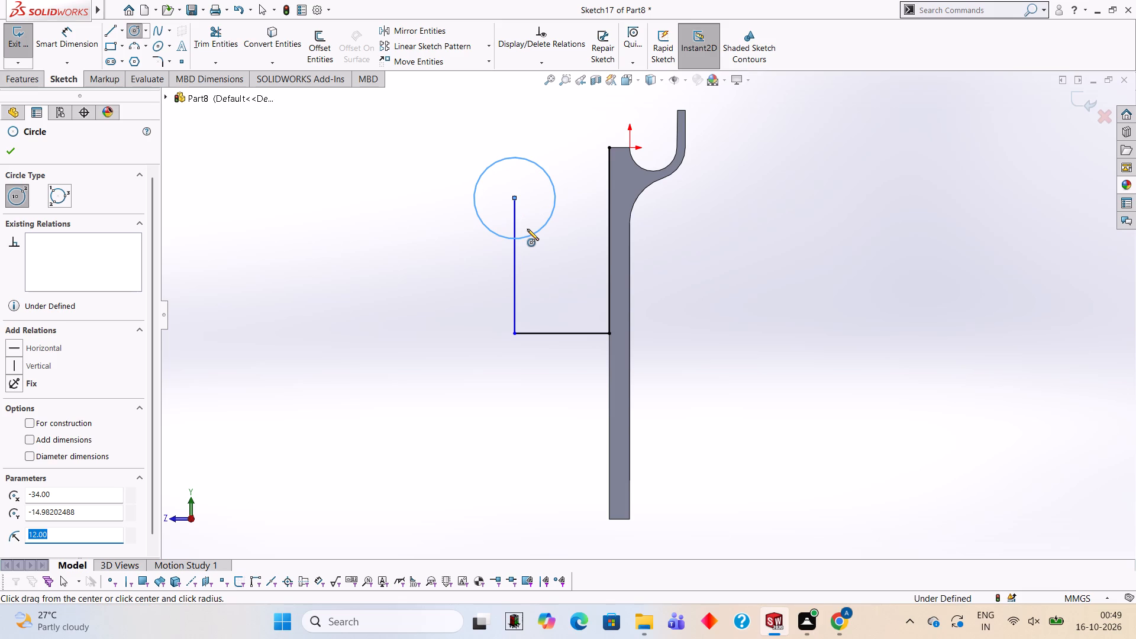
# Sketch a sloping line about 29 mm long from the plate's top back corner to the top of the circle.
pyautogui.click(105, 33)
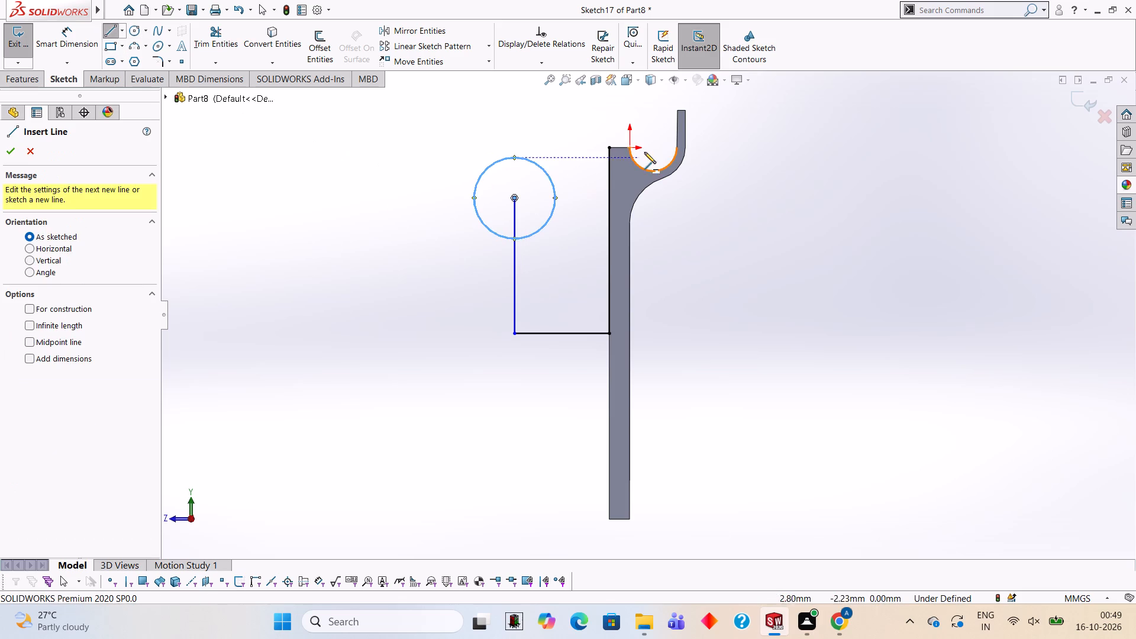
pyautogui.click(608, 144)
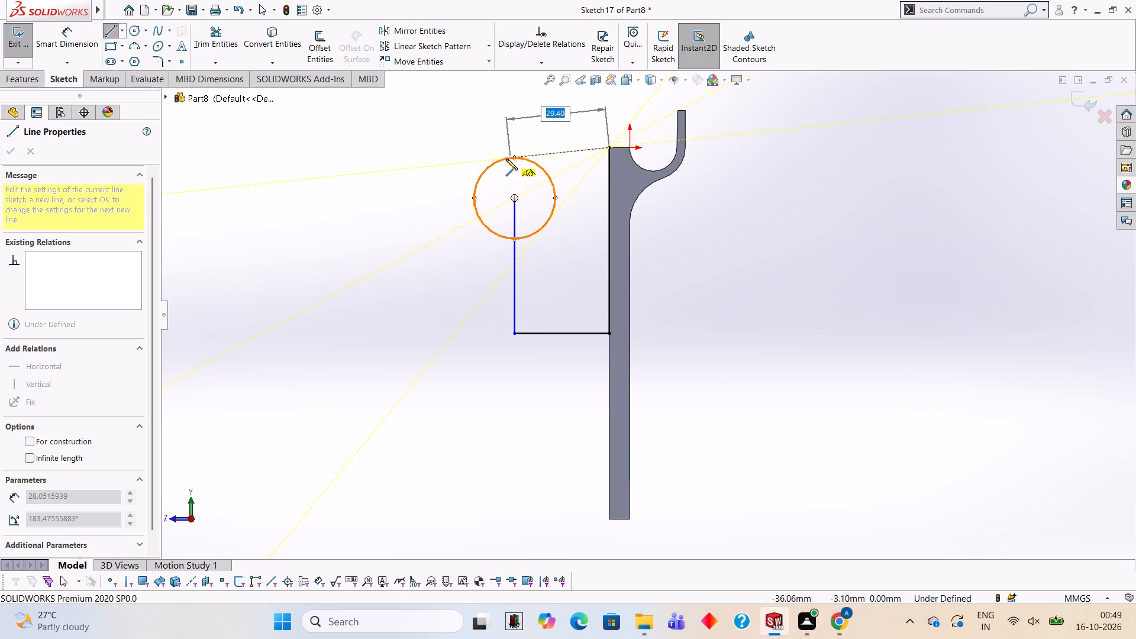
pyautogui.click(507, 159)
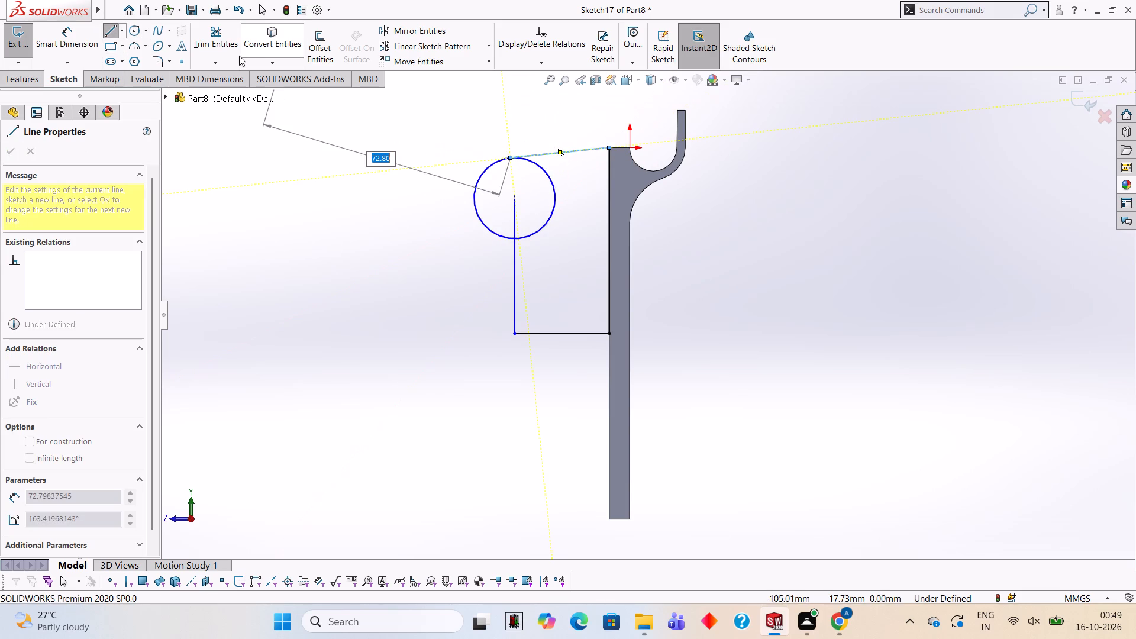
pyautogui.press('Escape')
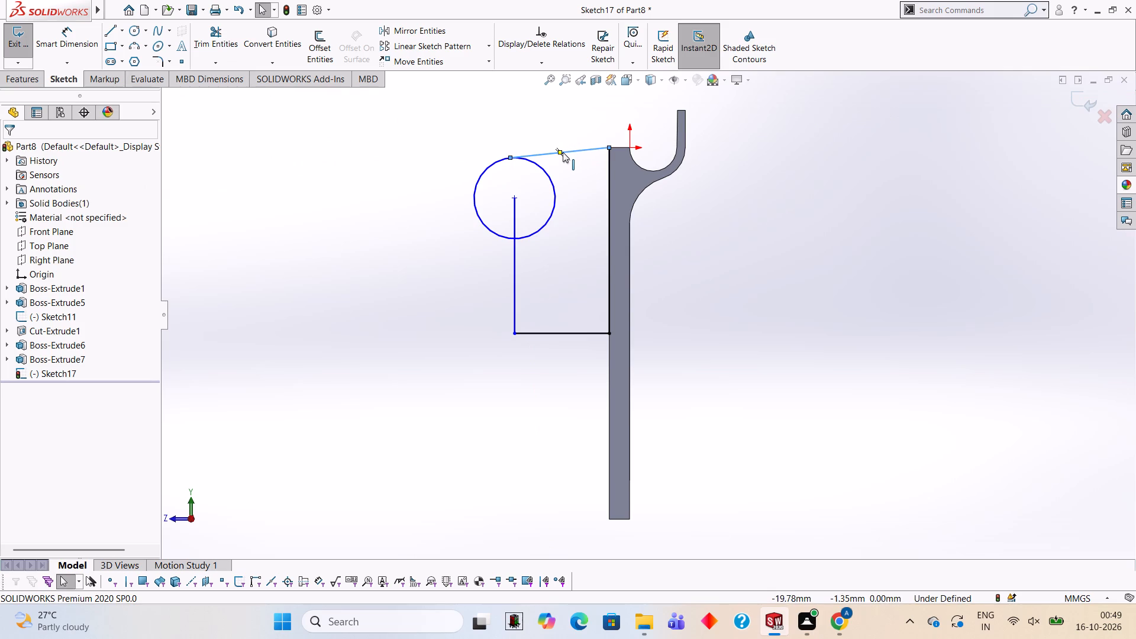
pyautogui.press('Escape')
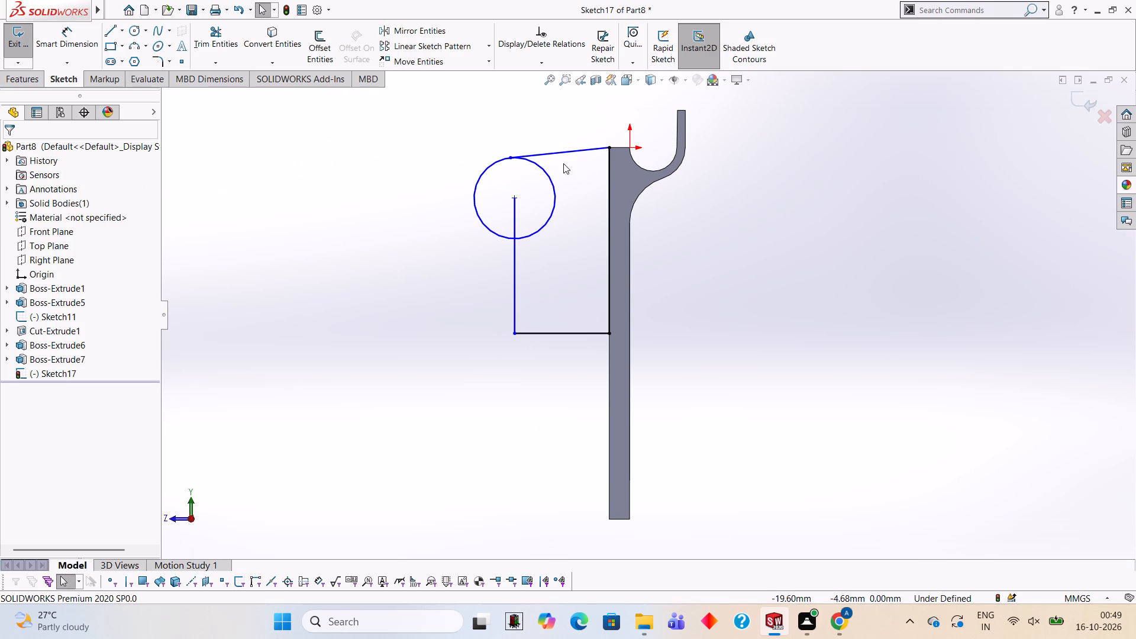
# Add a tangent relation between the sloping line and the circle.
pyautogui.click(559, 154)
pyautogui.keyDown('ctrl'); pyautogui.click(488, 167); pyautogui.keyUp('ctrl')
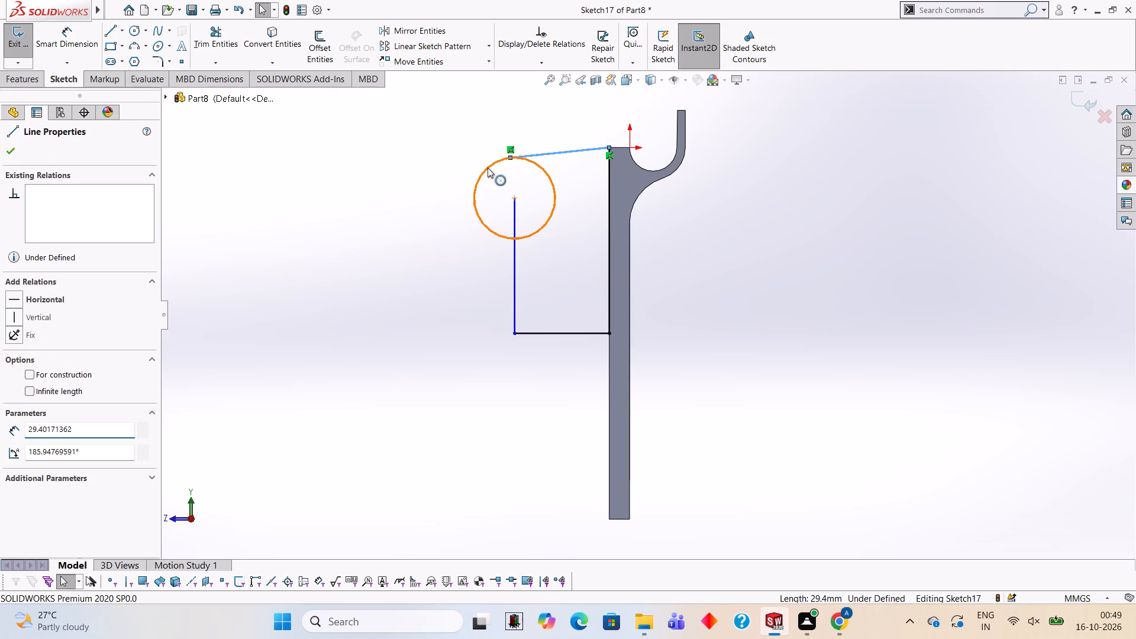
pyautogui.click(43, 362)
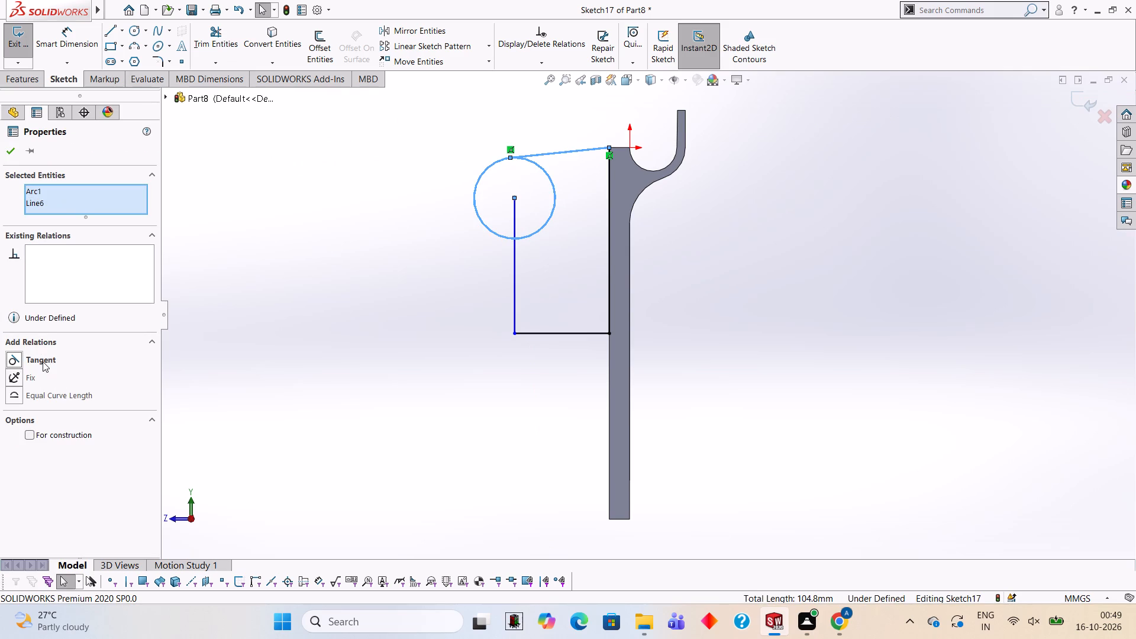
pyautogui.press('Escape')
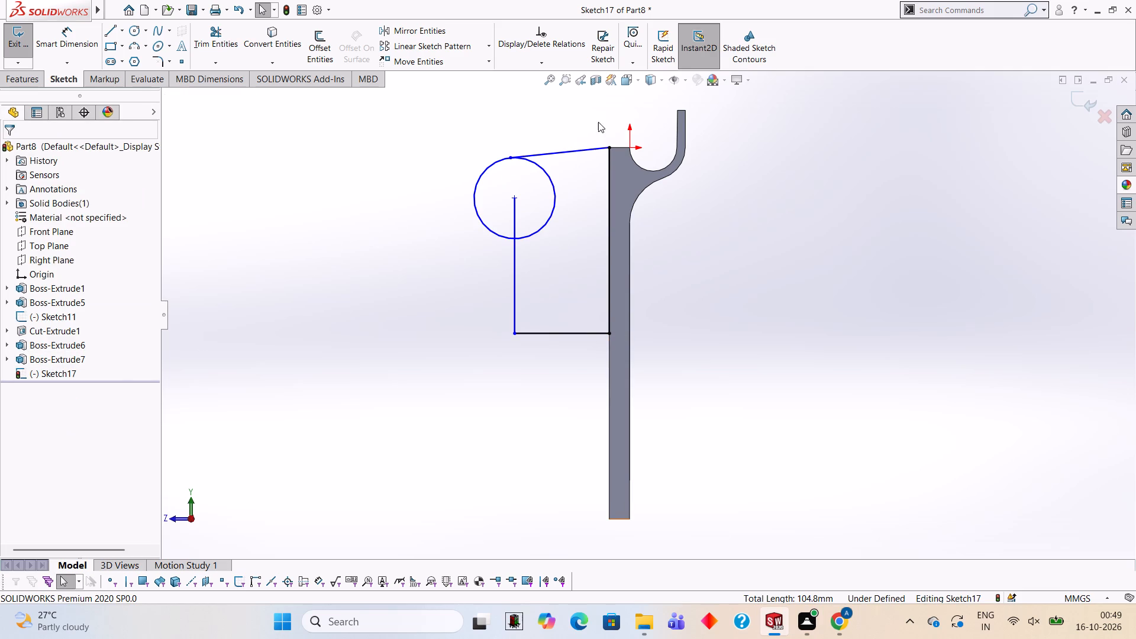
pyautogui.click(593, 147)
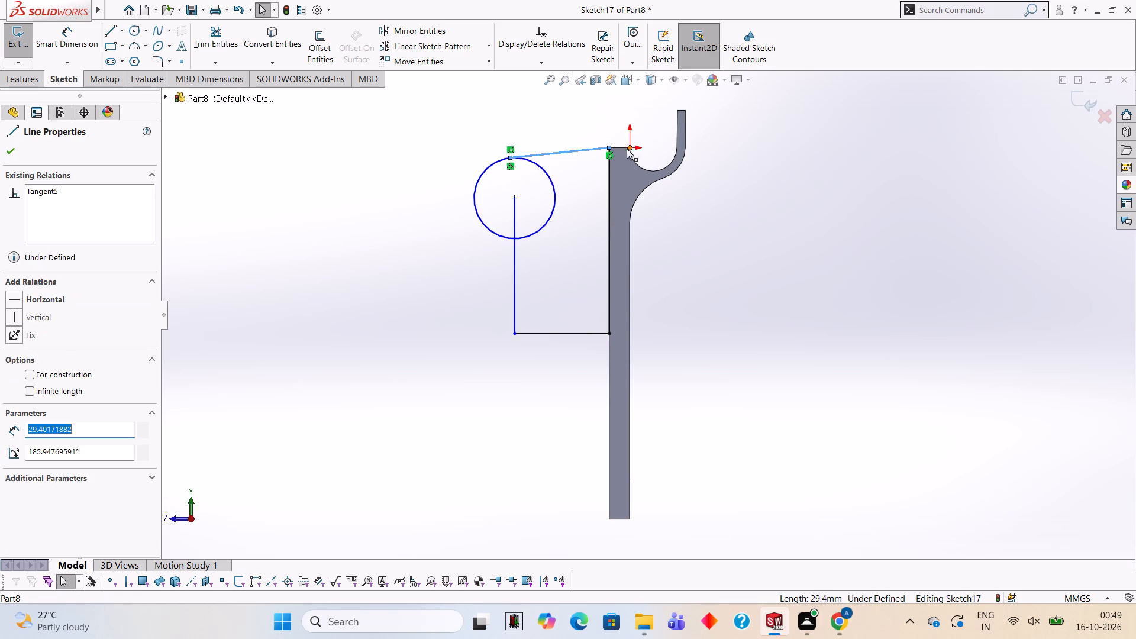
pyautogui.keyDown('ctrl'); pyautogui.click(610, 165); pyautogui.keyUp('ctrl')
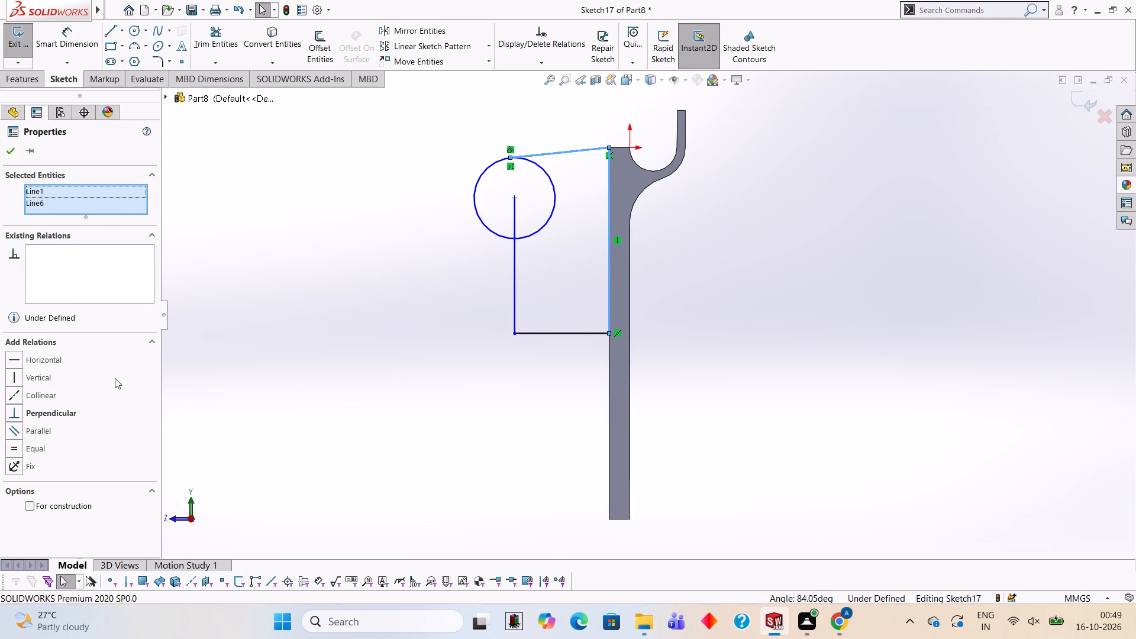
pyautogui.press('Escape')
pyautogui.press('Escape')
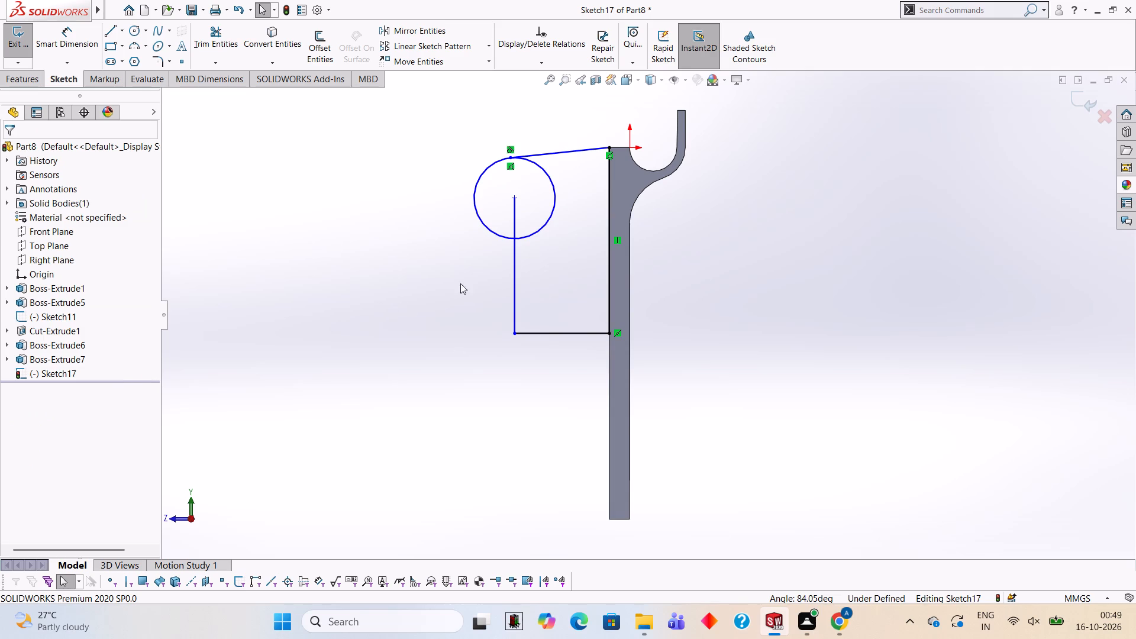
# Trim away the half of the circle facing the plate, between the sloping line and the vertical line.
pyautogui.click(237, 37)
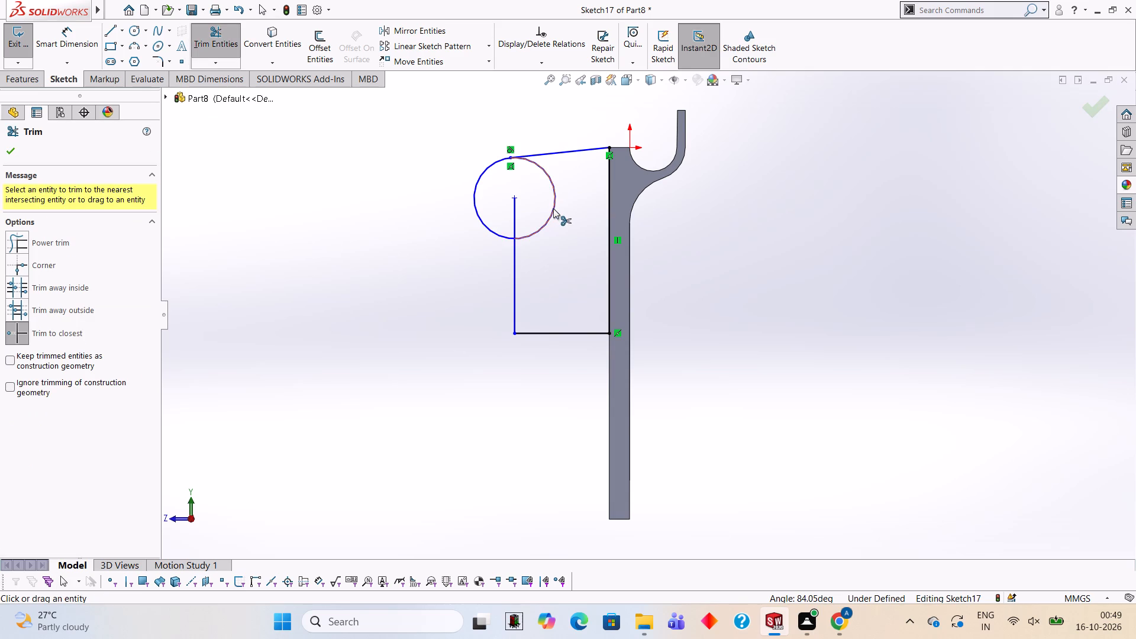
pyautogui.click(553, 208)
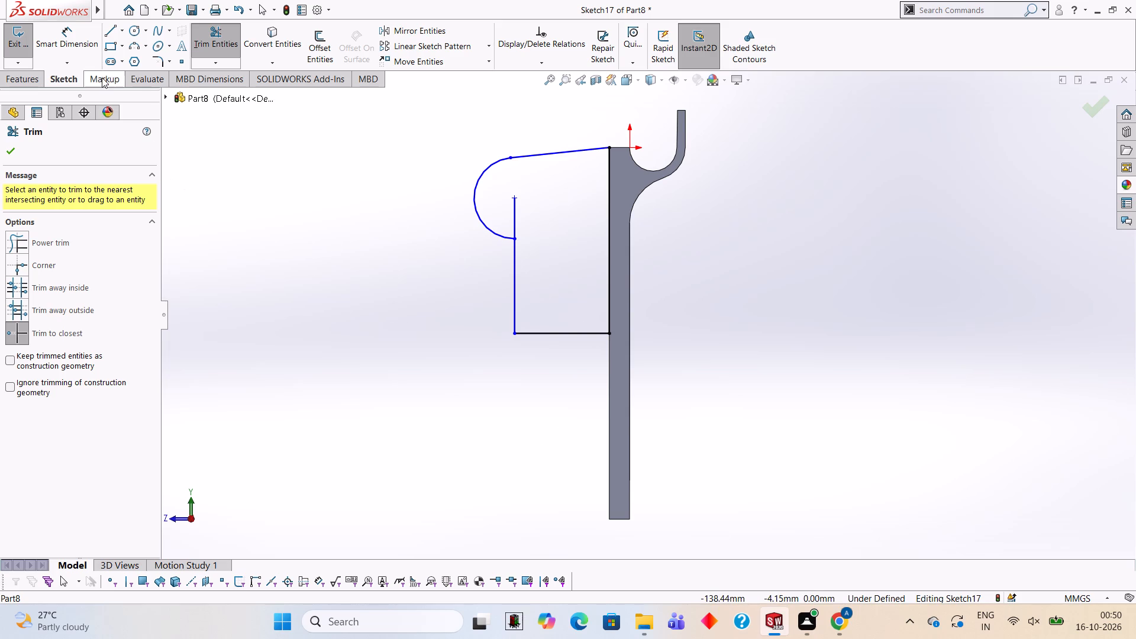
# Sketch a 40 mm vertical line down the plate's back edge from the horizontal line's inner end, and a 17 mm horizontal line outward from its bottom.
pyautogui.click(111, 29)
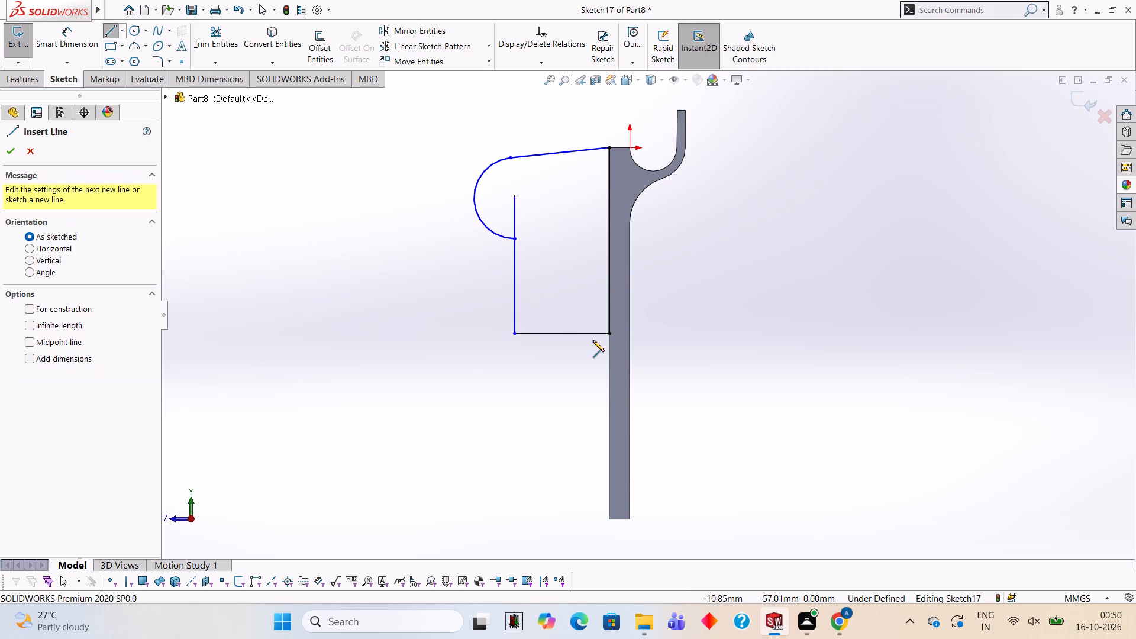
pyautogui.click(609, 333)
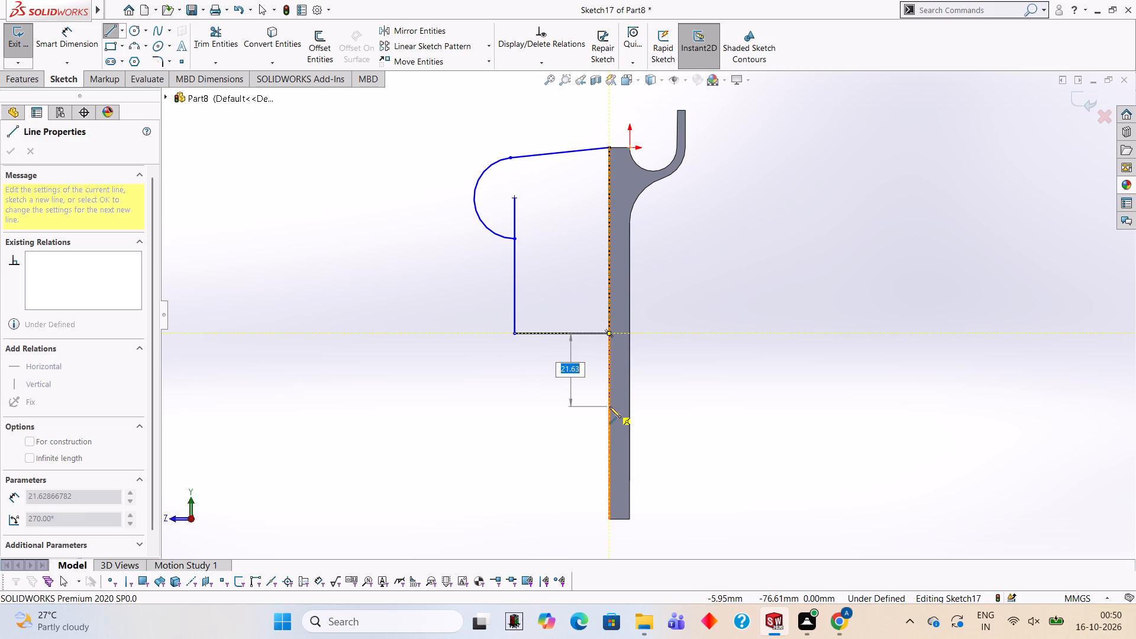
pyautogui.write('40')
pyautogui.press('Return')
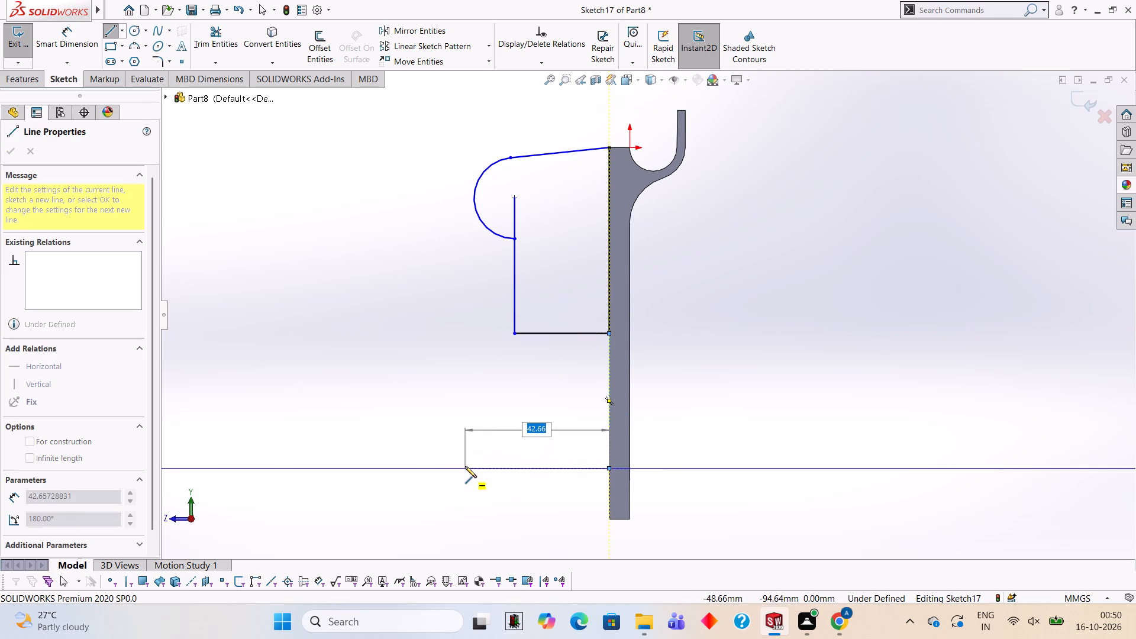
pyautogui.write('17')
pyautogui.press('Return')
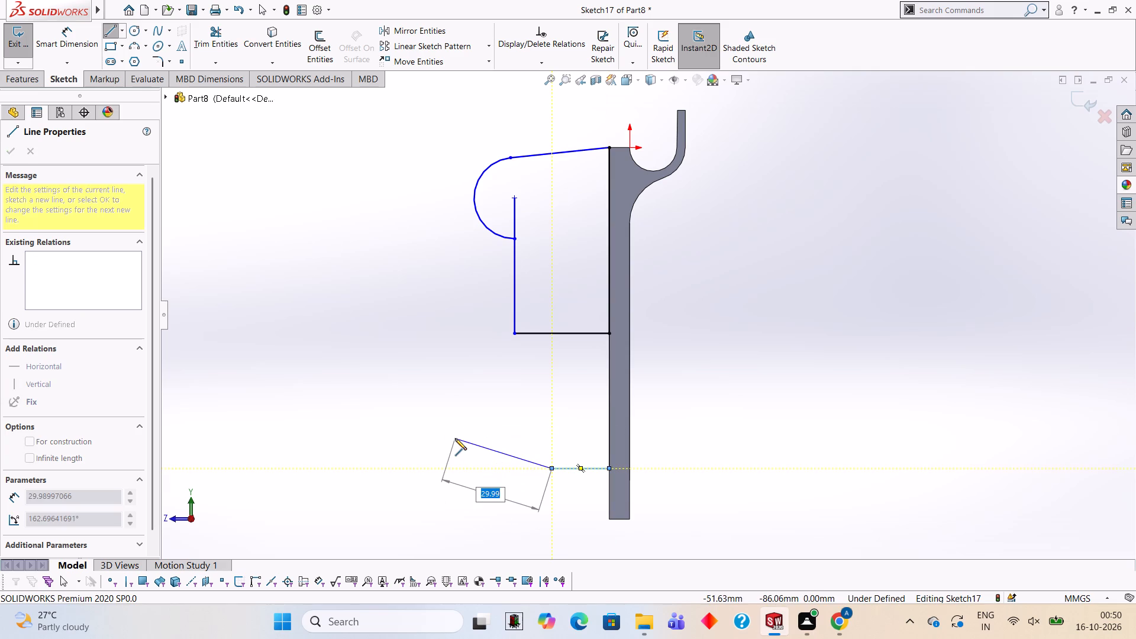
pyautogui.press('Escape')
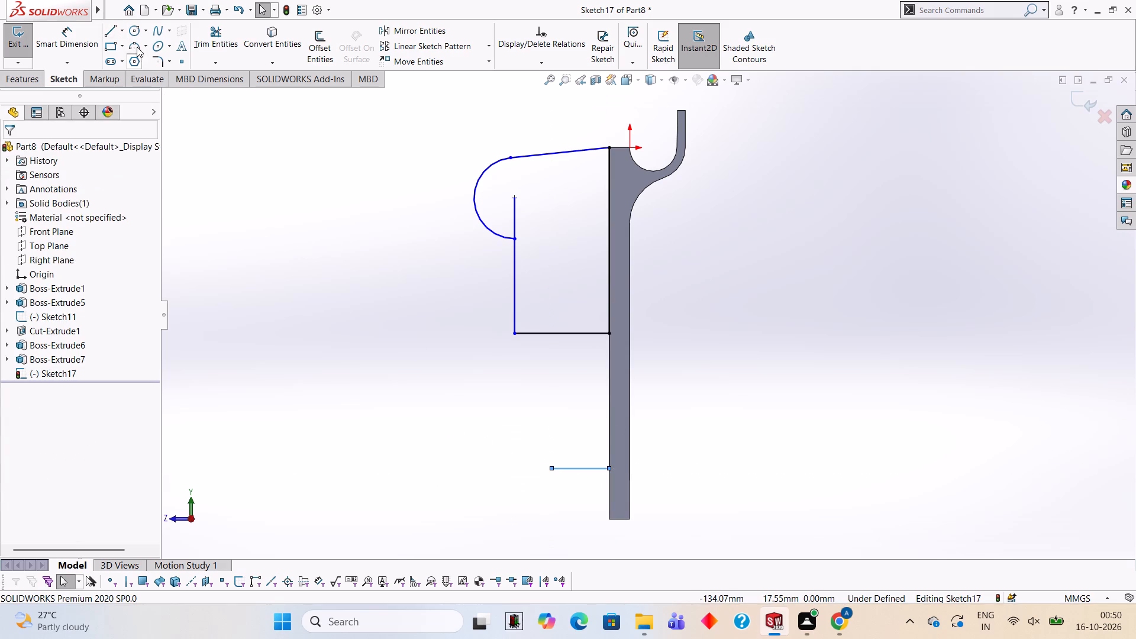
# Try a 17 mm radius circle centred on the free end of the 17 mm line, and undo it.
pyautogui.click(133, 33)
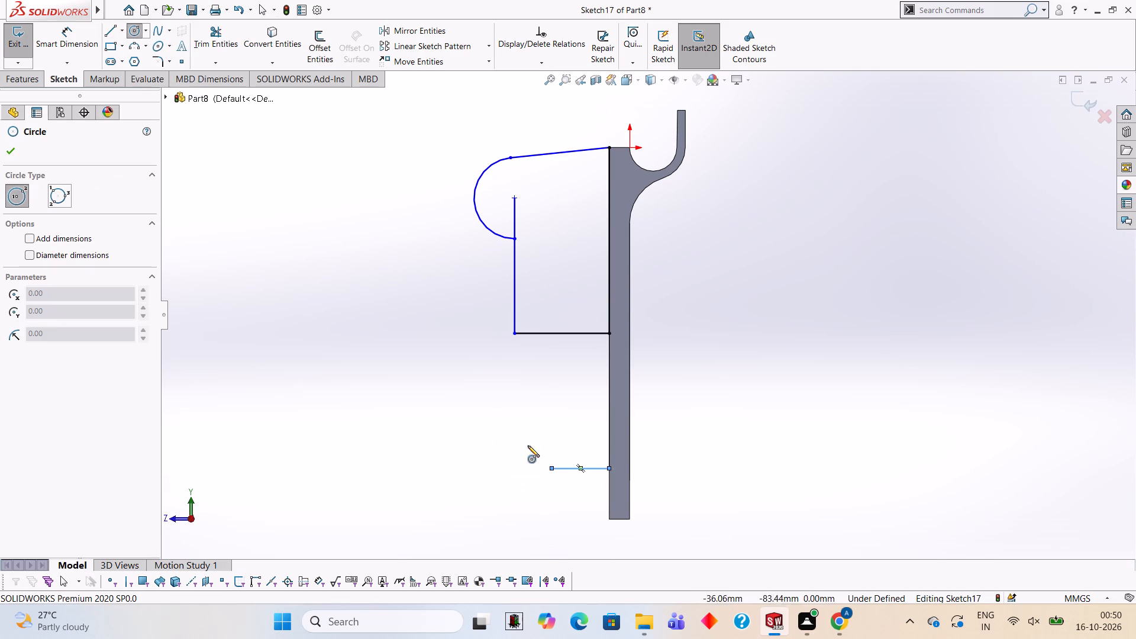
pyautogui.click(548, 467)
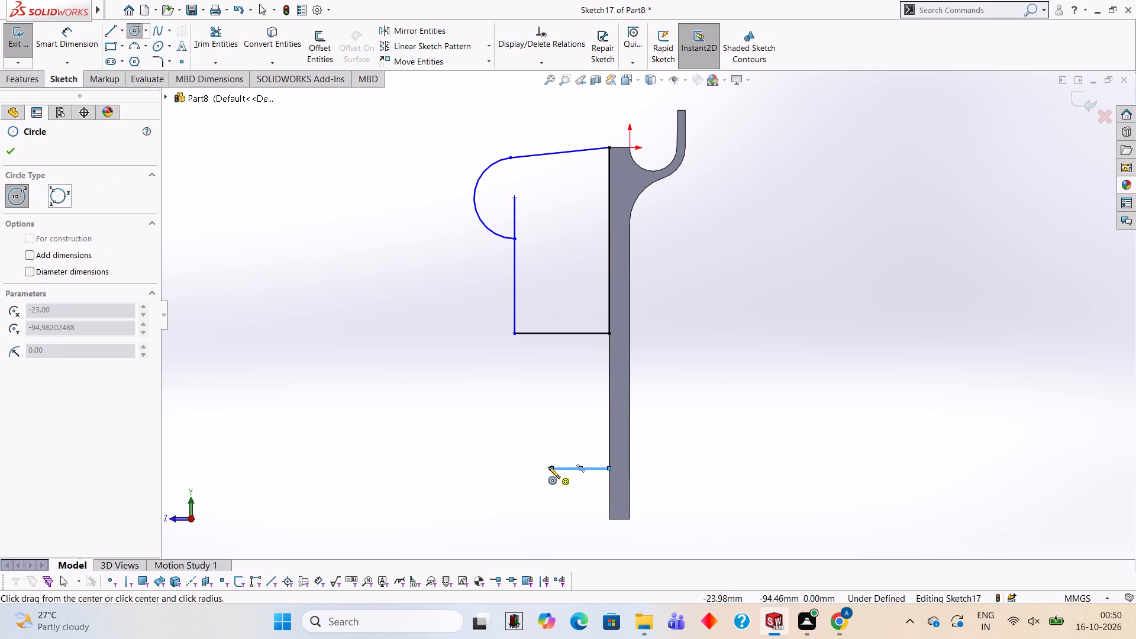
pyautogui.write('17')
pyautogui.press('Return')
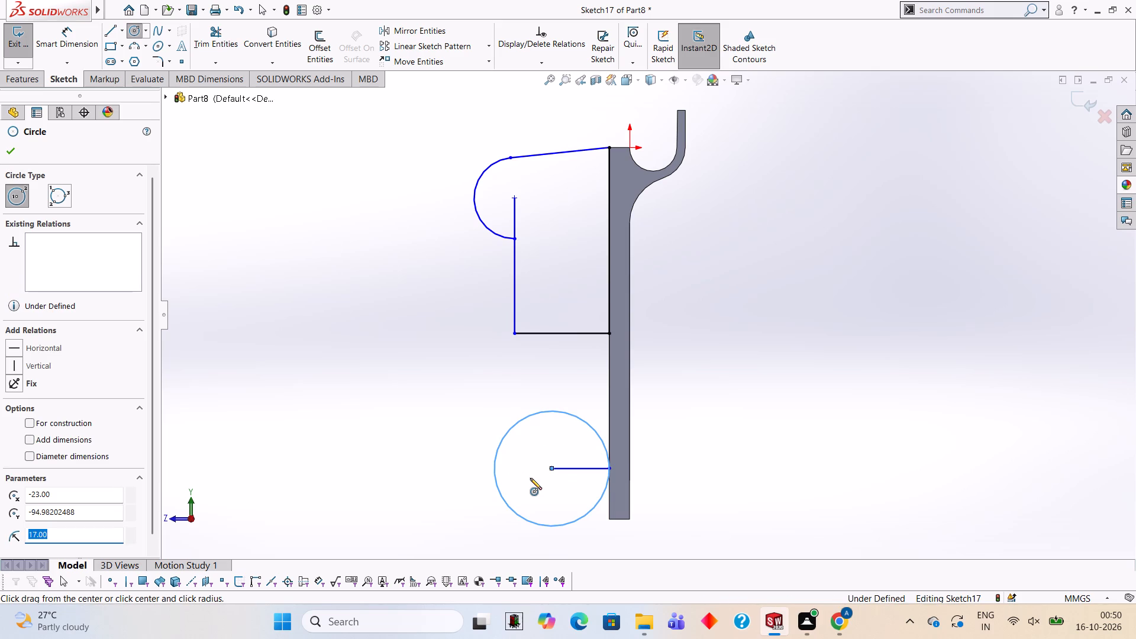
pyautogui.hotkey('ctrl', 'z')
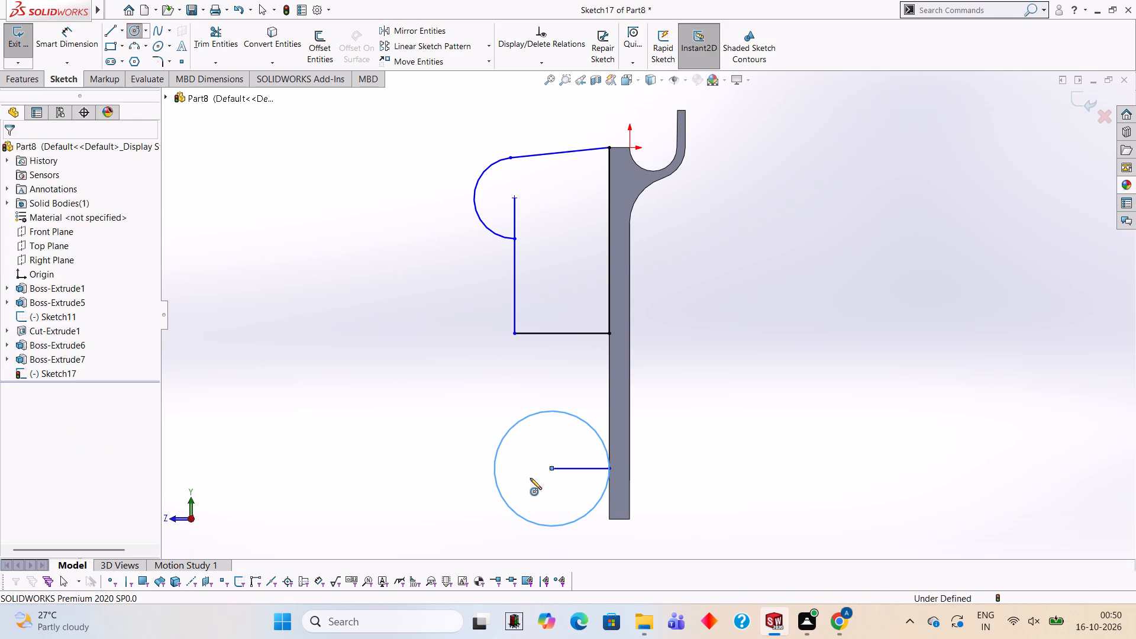
# Sketch a 12 mm radius circle centred on the free end of the 17 mm line.
pyautogui.click(133, 33)
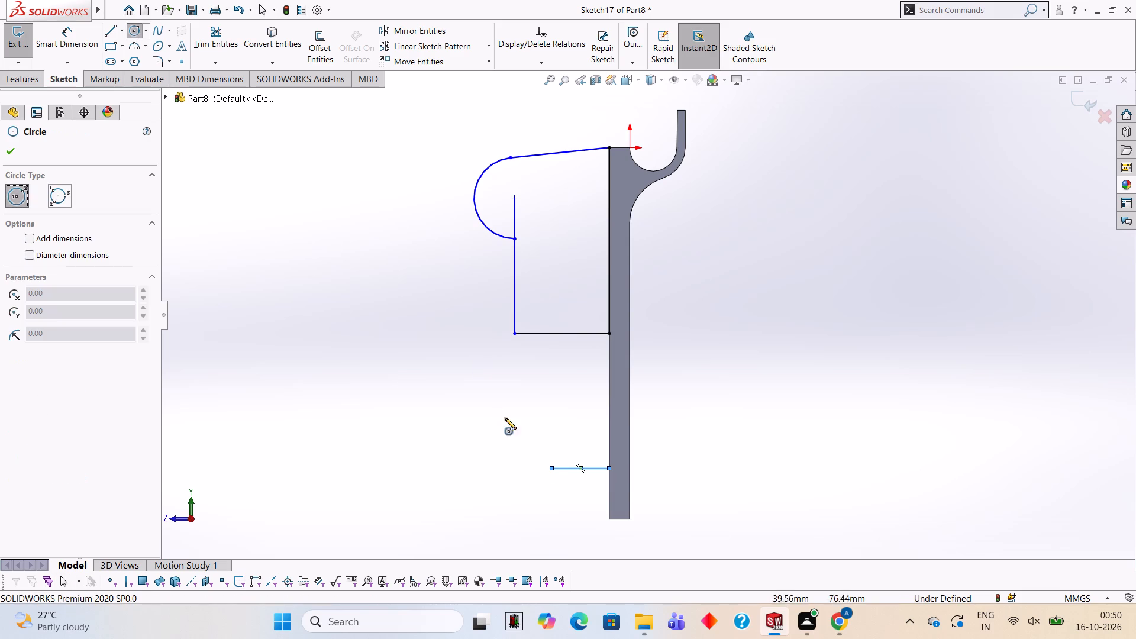
pyautogui.click(552, 471)
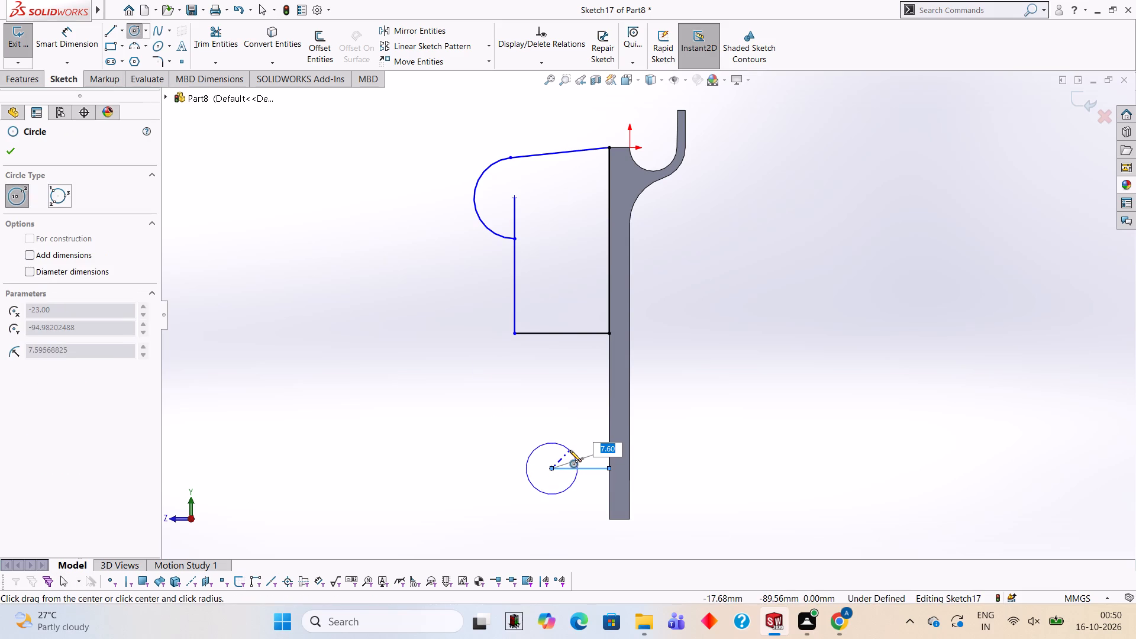
pyautogui.write('12')
pyautogui.press('Return')
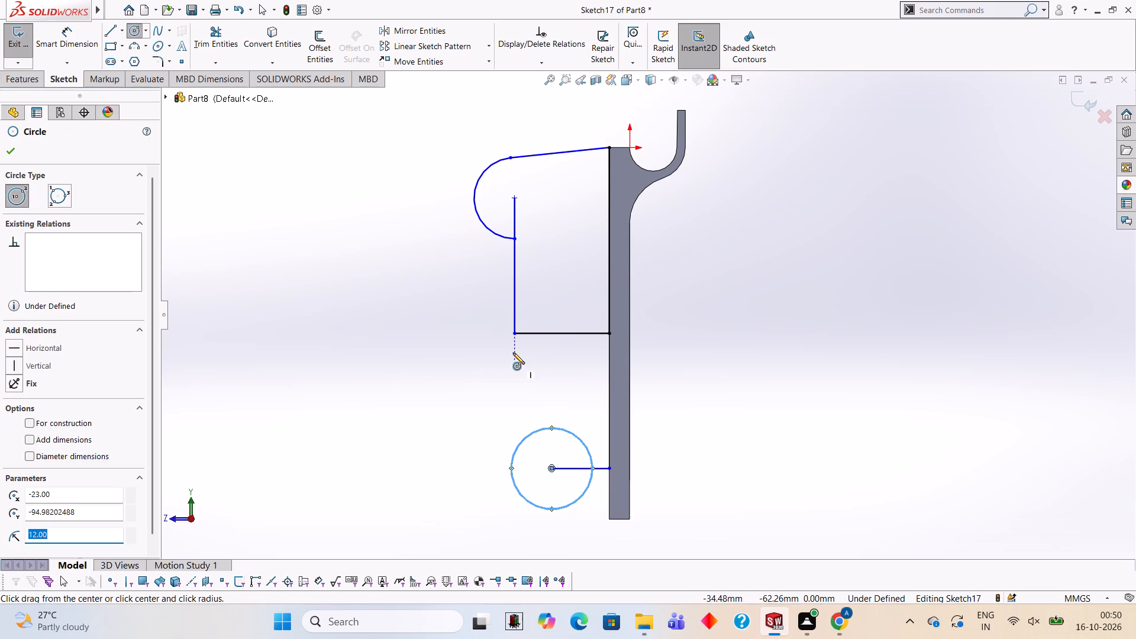
# Sketch a 12 mm radius circle centred on the corner where the vertical line behind the plate meets the upper horizontal line.
pyautogui.click(511, 333)
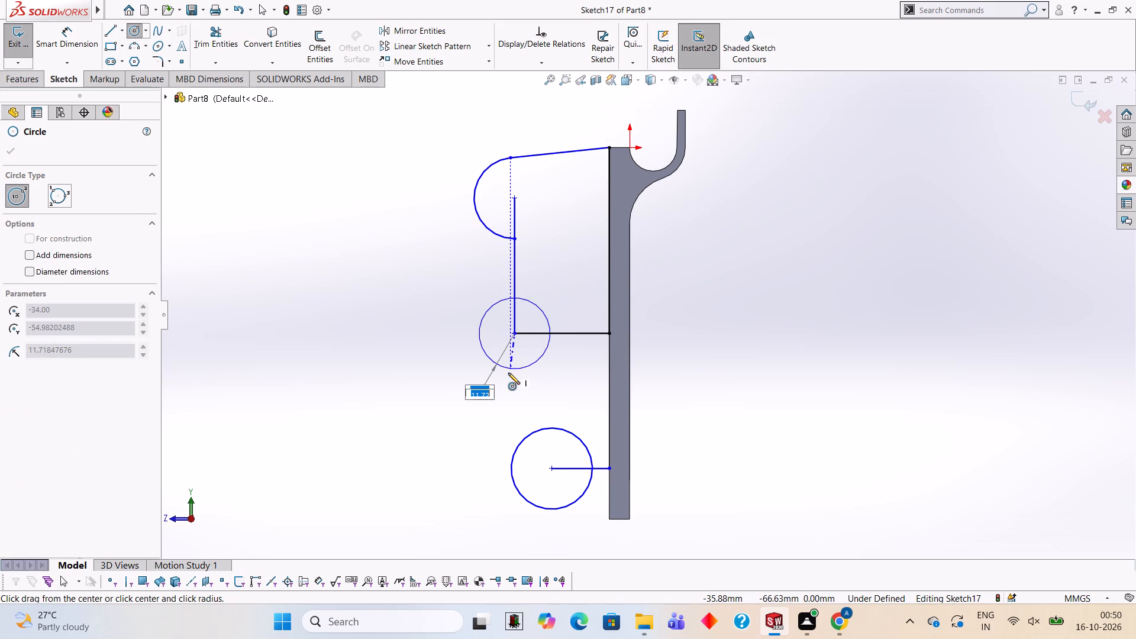
pyautogui.write('12')
pyautogui.press('Return')
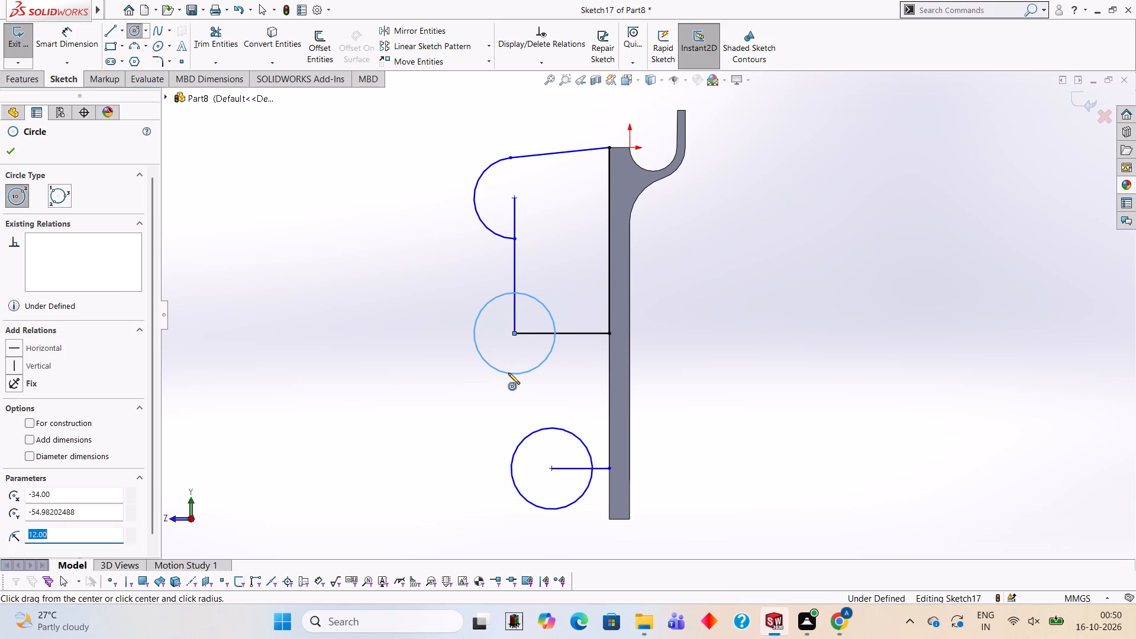
pyautogui.press('Escape')
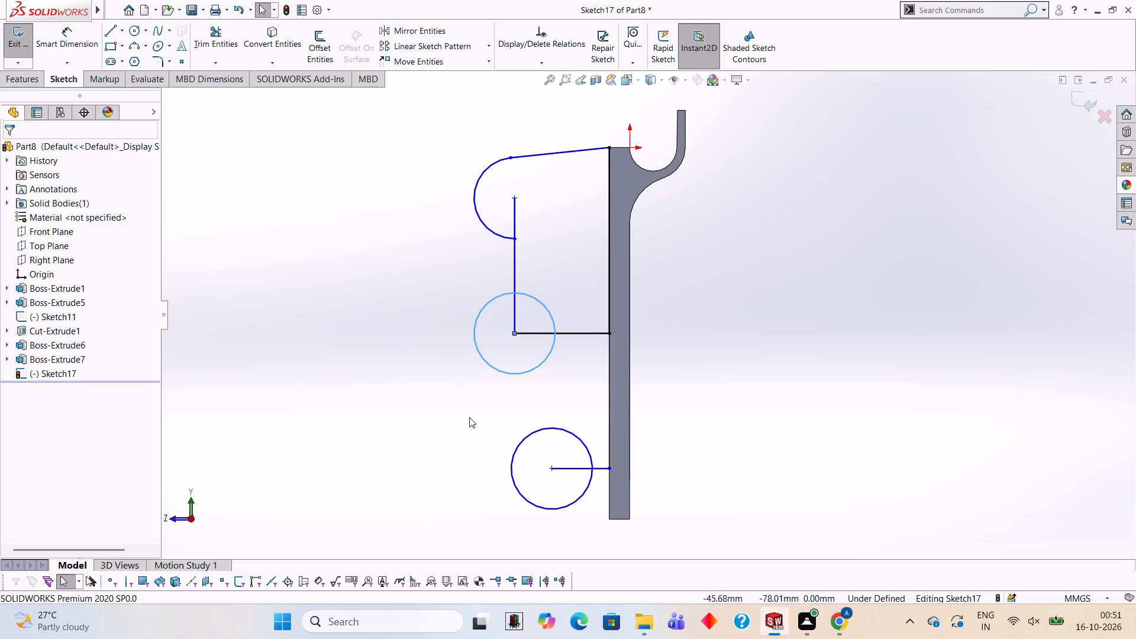
# Sketch a sloping line from the plate's bottom back corner to the underside of the lowest circle.
pyautogui.click(110, 35)
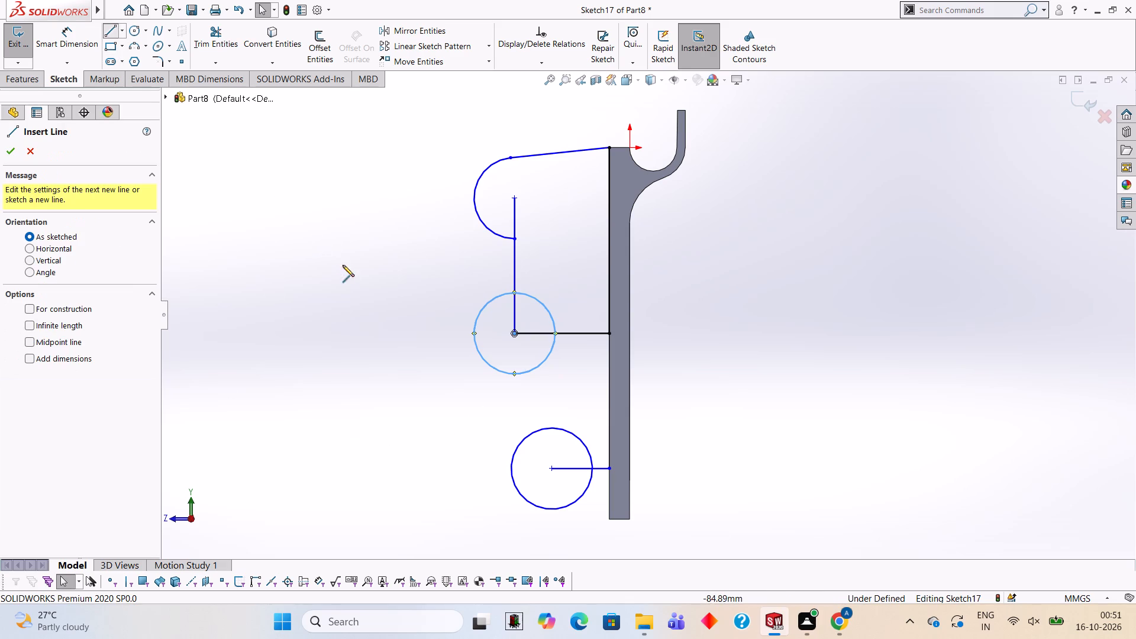
pyautogui.click(609, 519)
pyautogui.click(540, 508)
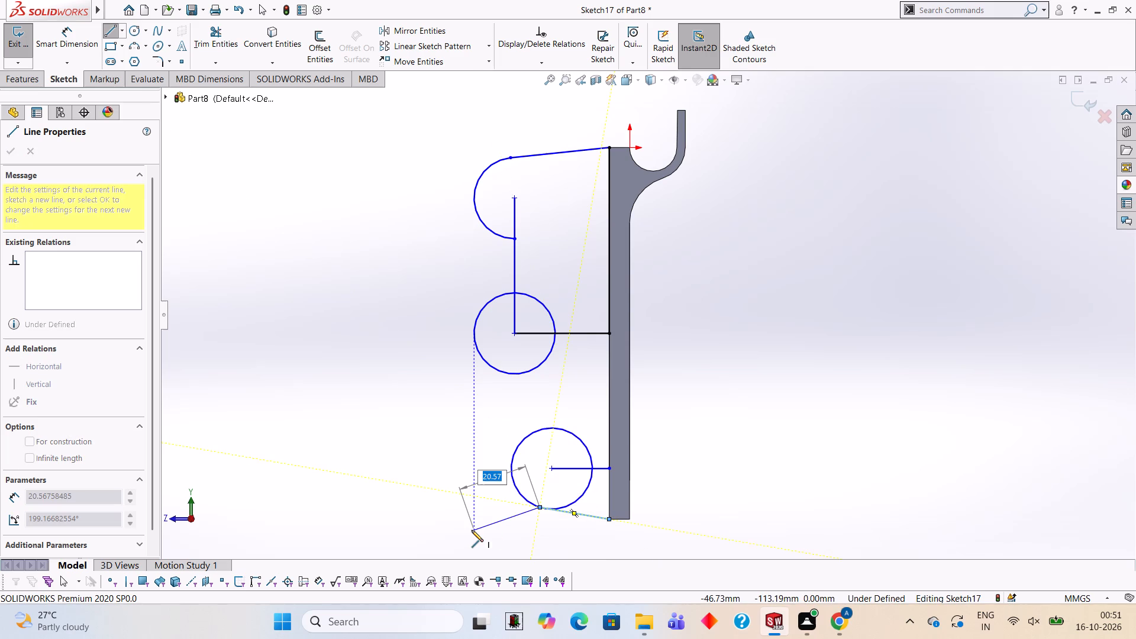
pyautogui.press('Escape')
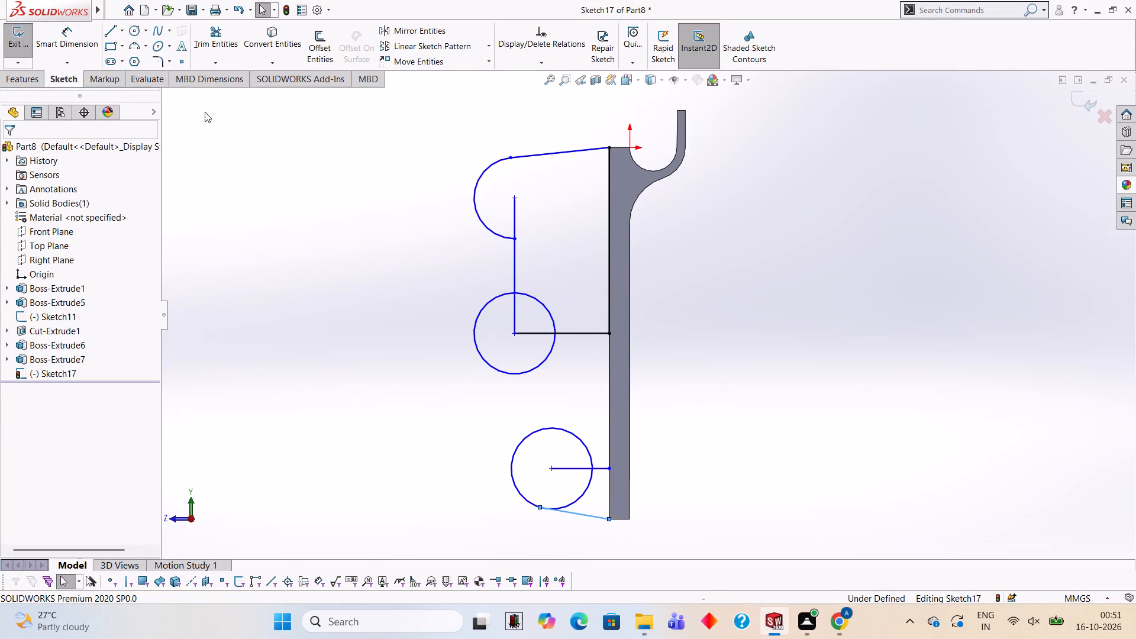
# Sketch a sloping line joining the outer sides of the middle and lowest circles.
pyautogui.click(133, 50)
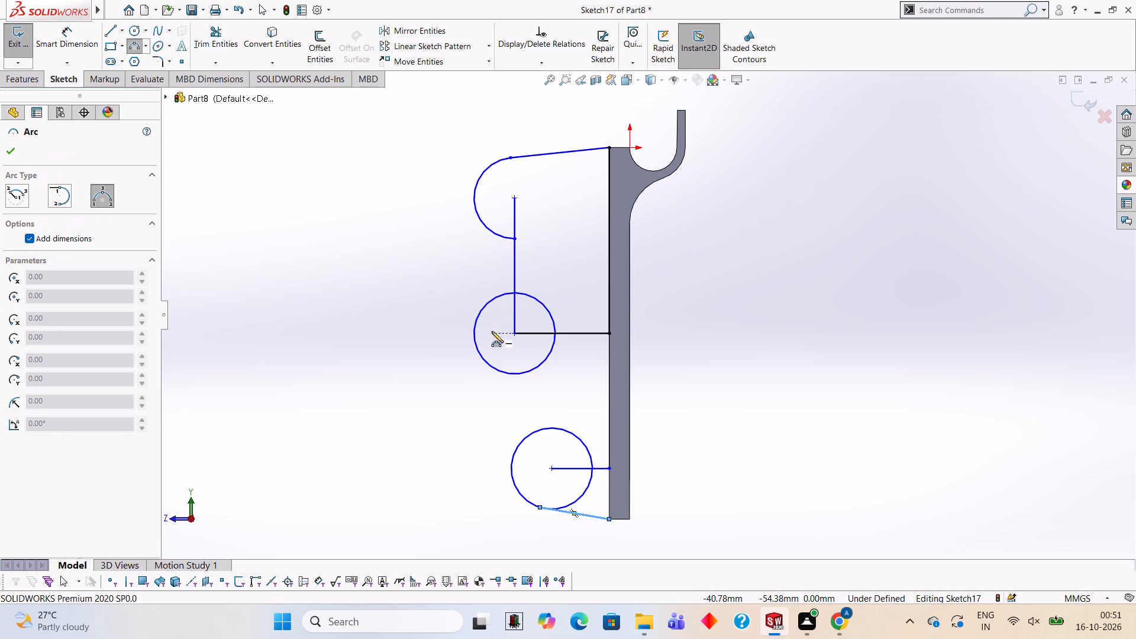
pyautogui.click(480, 354)
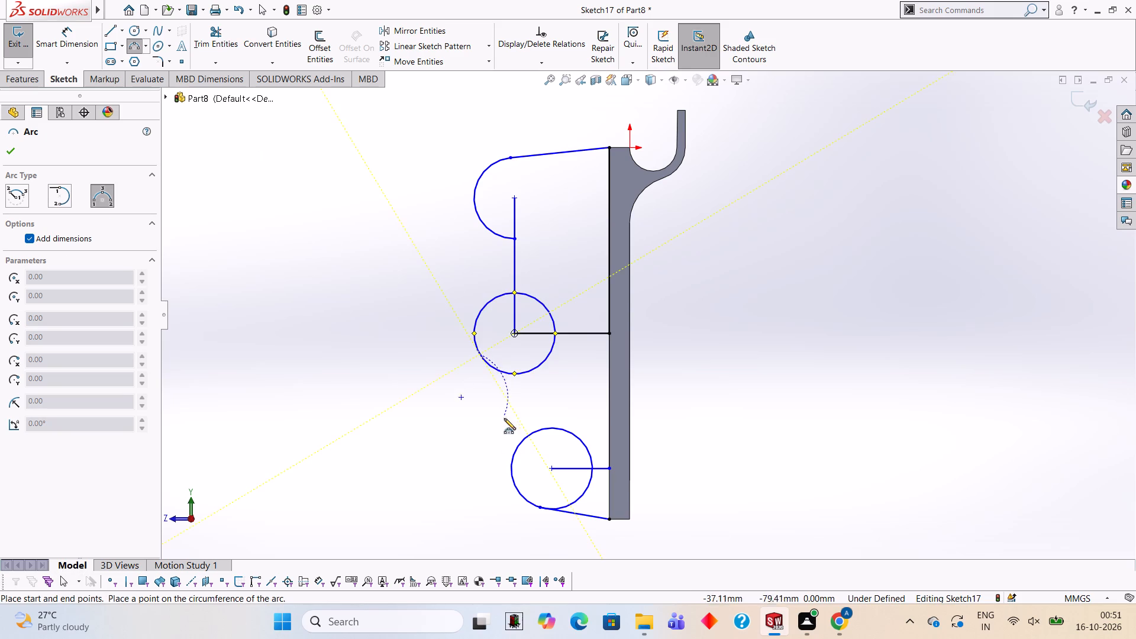
pyautogui.click(113, 29)
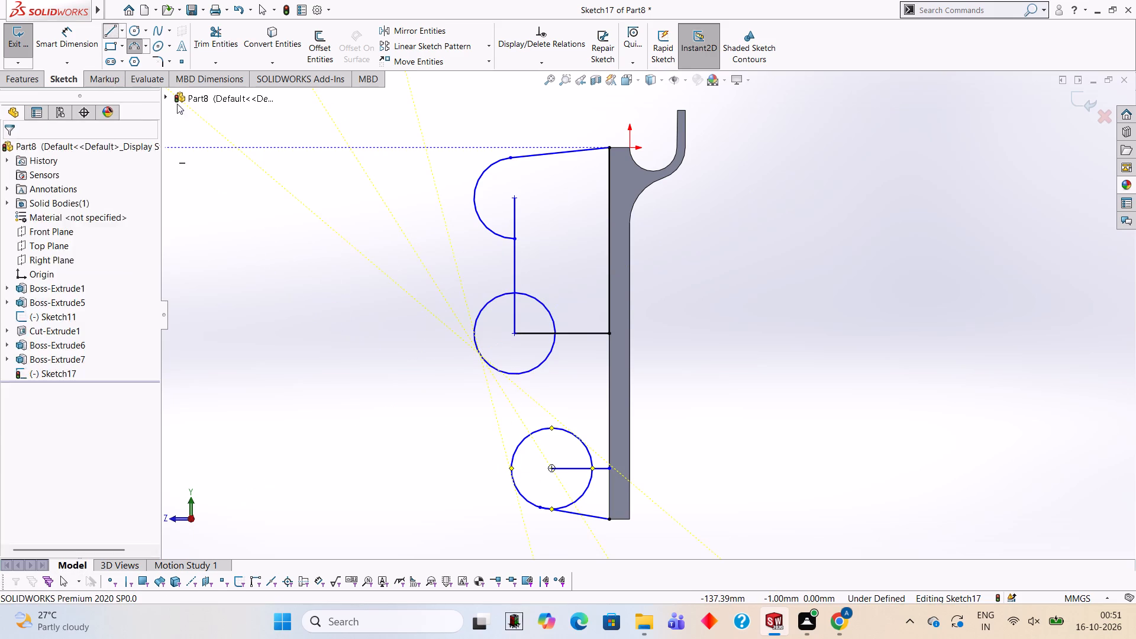
pyautogui.click(479, 356)
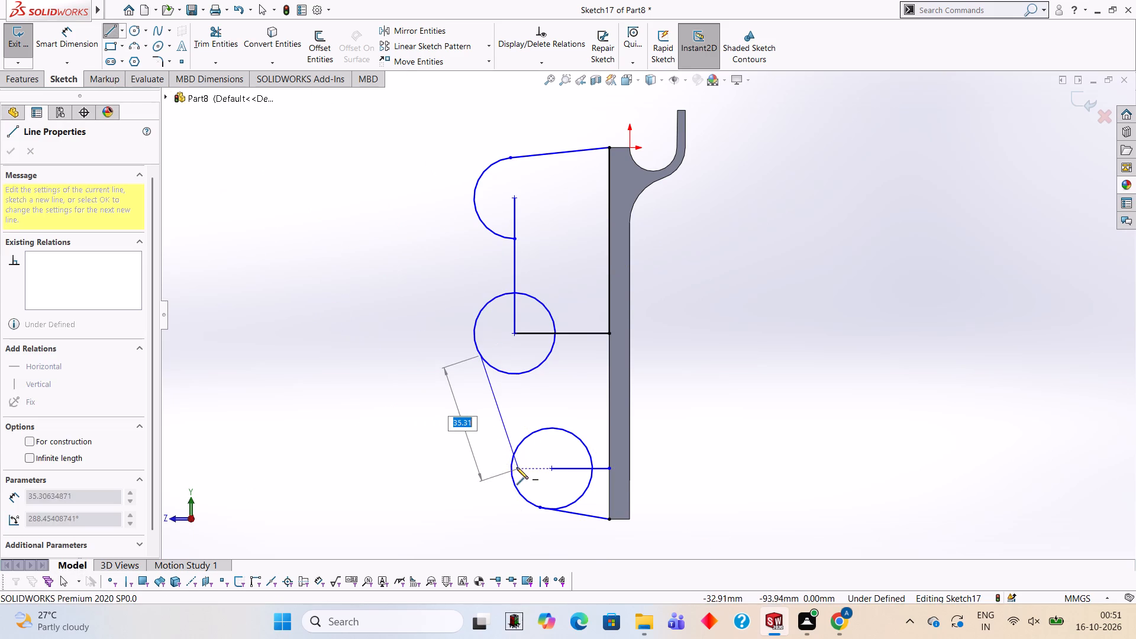
pyautogui.click(513, 472)
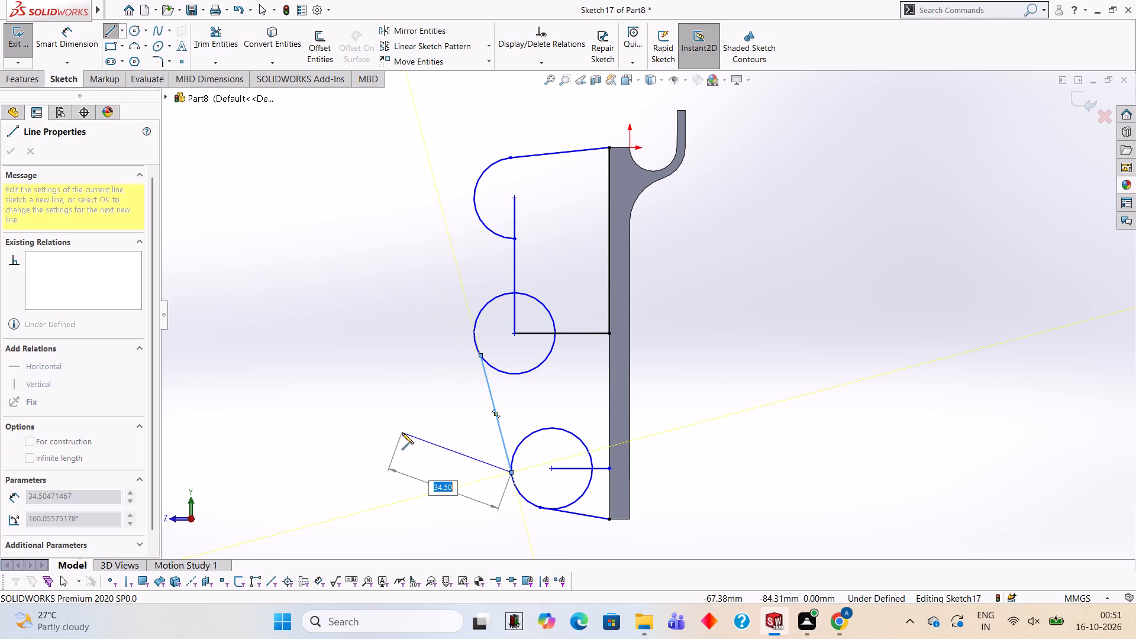
pyautogui.press('Escape')
# Add tangent relations between the line joining the two circles and both the middle and the lowest circle.
pyautogui.click(486, 304)
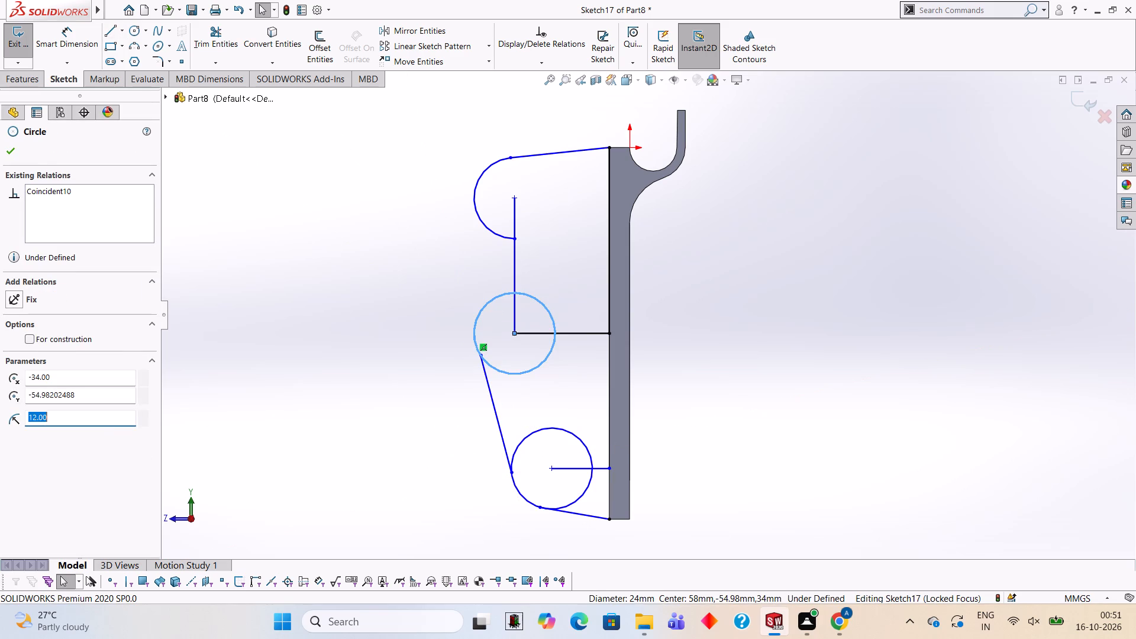
pyautogui.keyDown('ctrl'); pyautogui.click(488, 387); pyautogui.keyUp('ctrl')
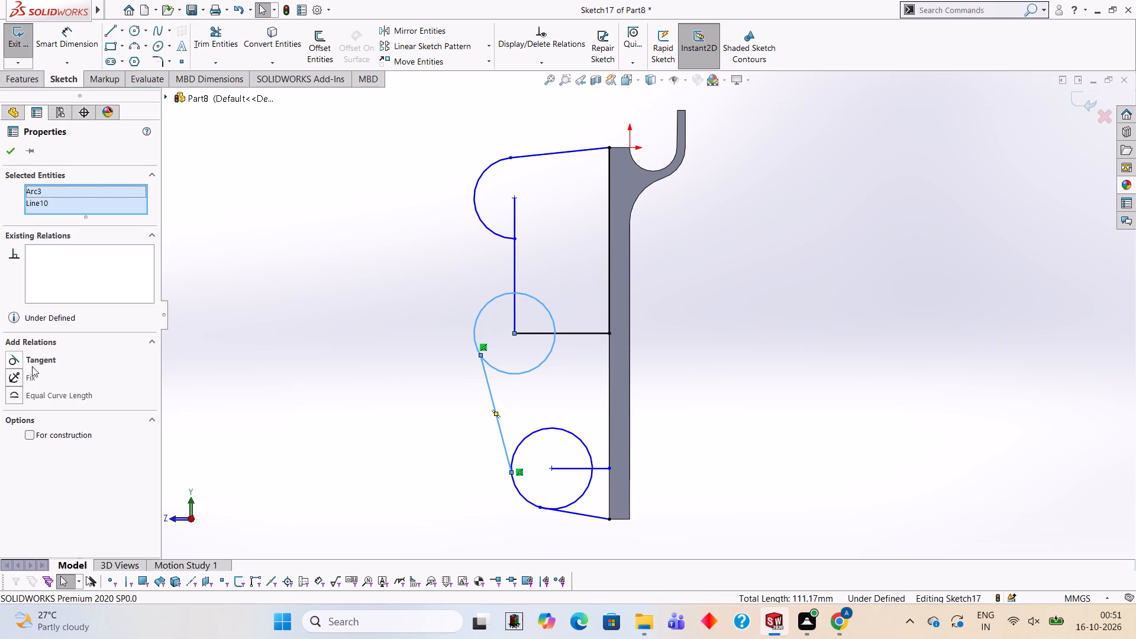
pyautogui.keyDown('ctrl'); pyautogui.click(33, 359); pyautogui.keyUp('ctrl')
pyautogui.press('Escape')
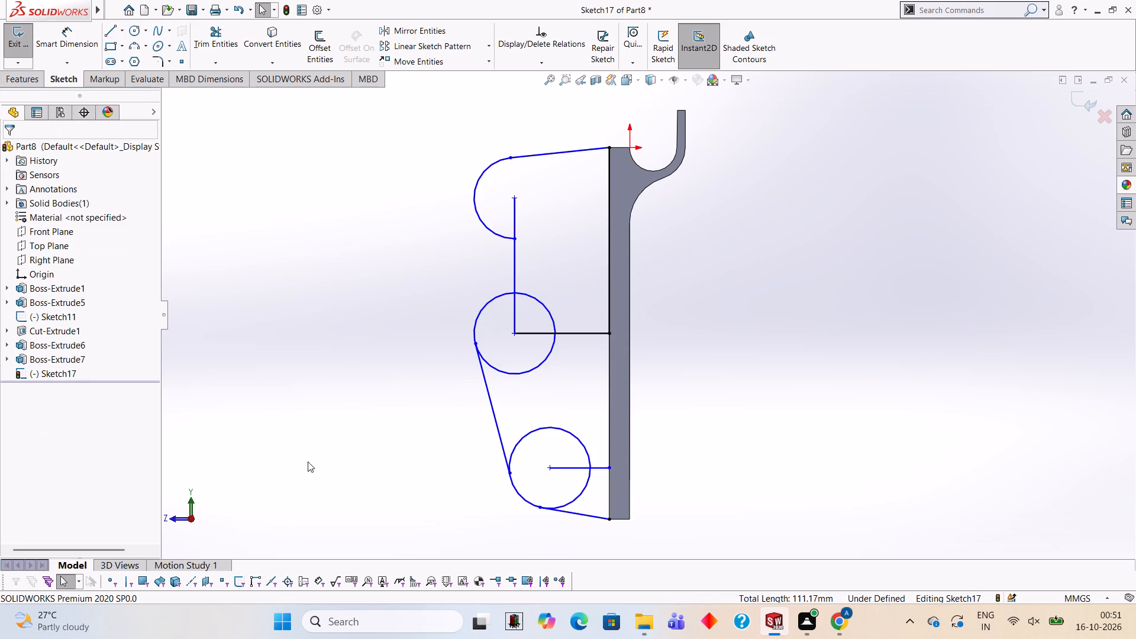
pyautogui.click(495, 422)
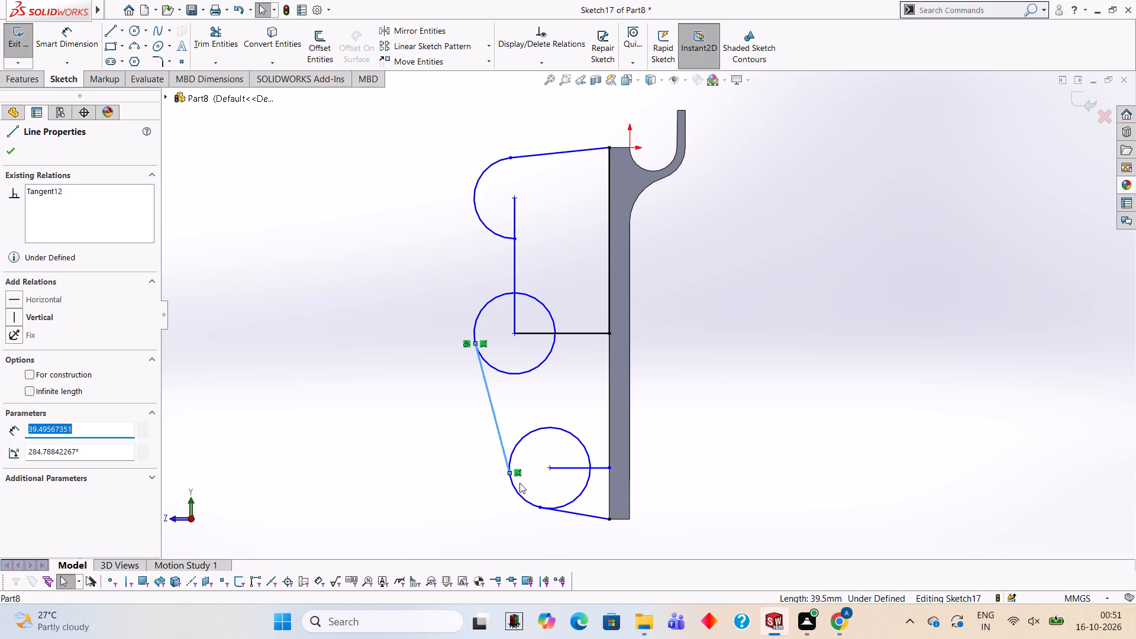
pyautogui.keyDown('ctrl'); pyautogui.click(514, 490); pyautogui.keyUp('ctrl')
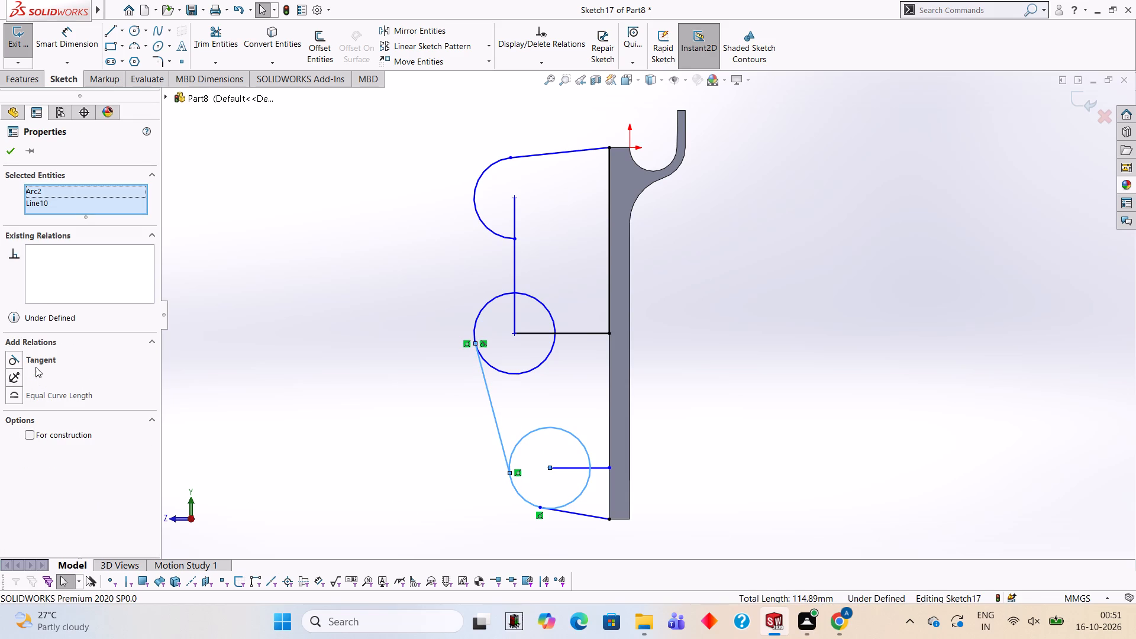
pyautogui.keyDown('ctrl'); pyautogui.click(35, 362); pyautogui.keyUp('ctrl')
pyautogui.press('Escape')
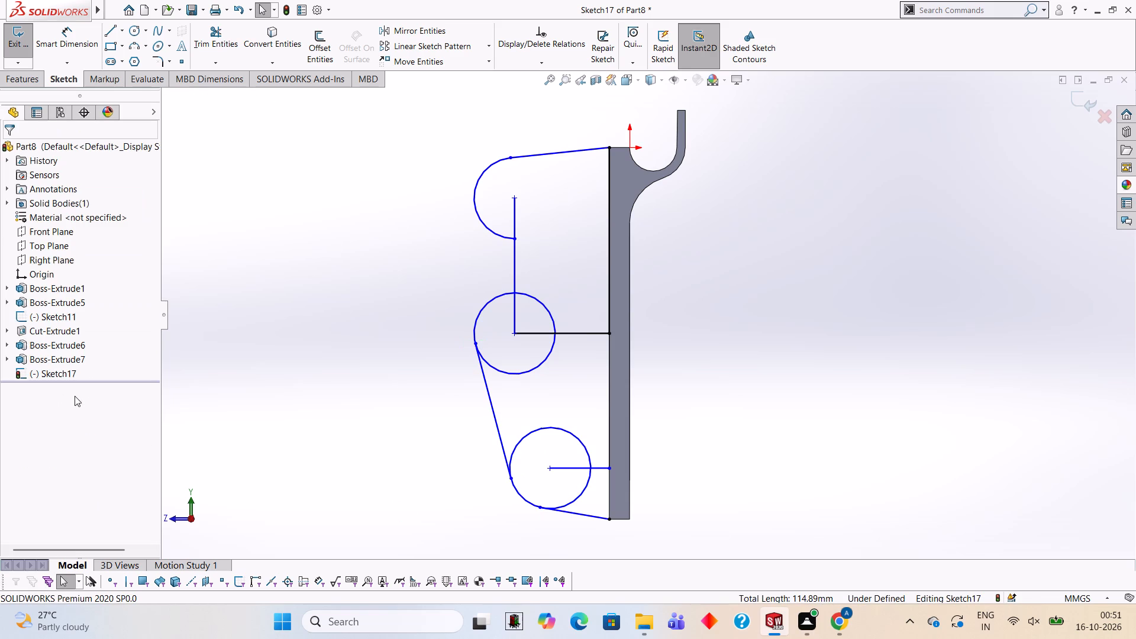
# Trim the lowest circle down to its outer arc between the two sloping lines, and remove the 17 mm and 40 mm guide lines.
pyautogui.click(213, 47)
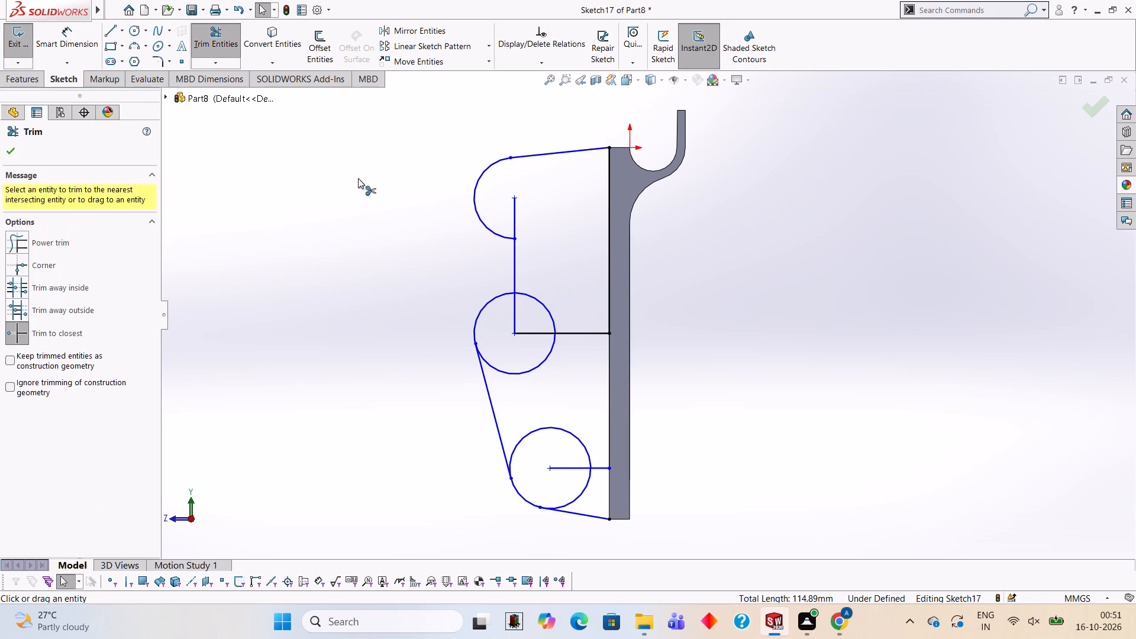
pyautogui.click(553, 430)
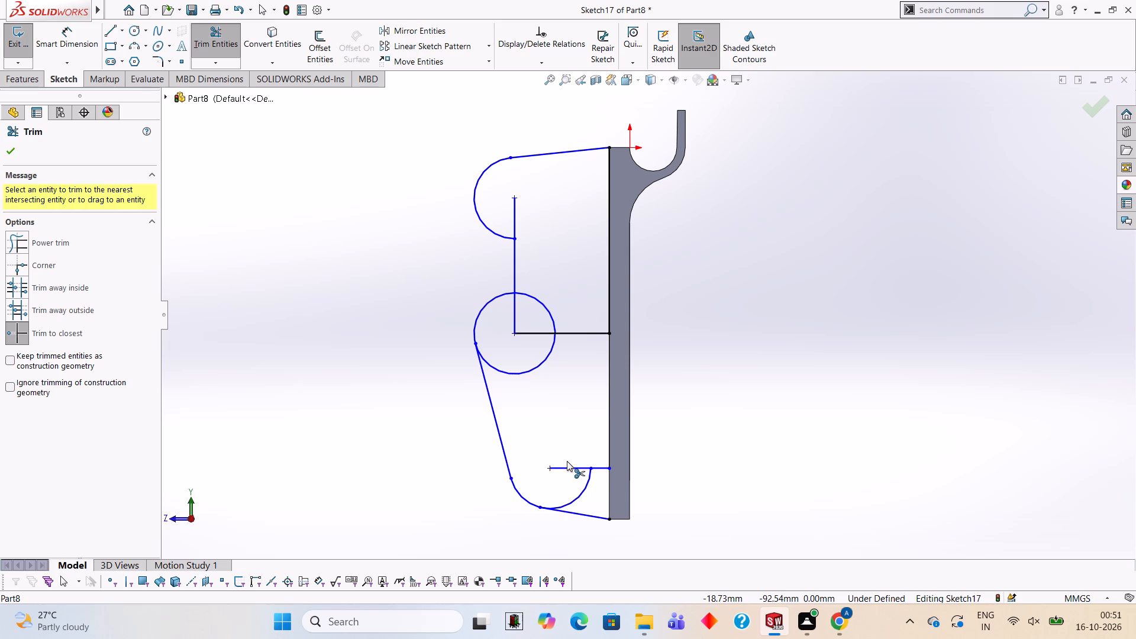
pyautogui.click(570, 468)
pyautogui.click(587, 483)
pyautogui.click(598, 469)
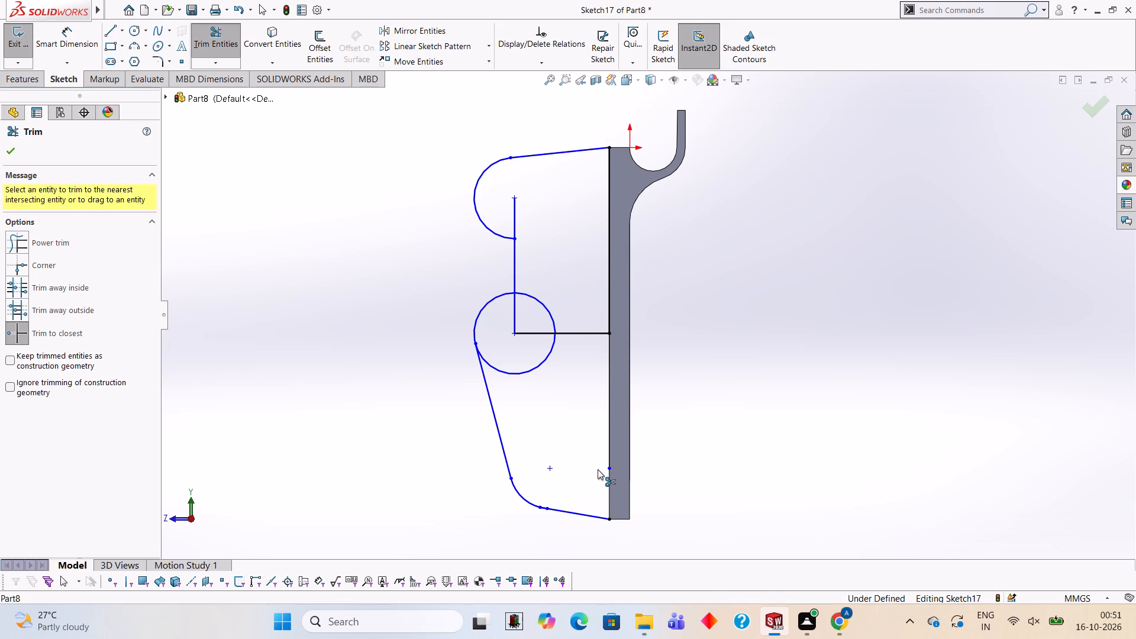
pyautogui.click(610, 467)
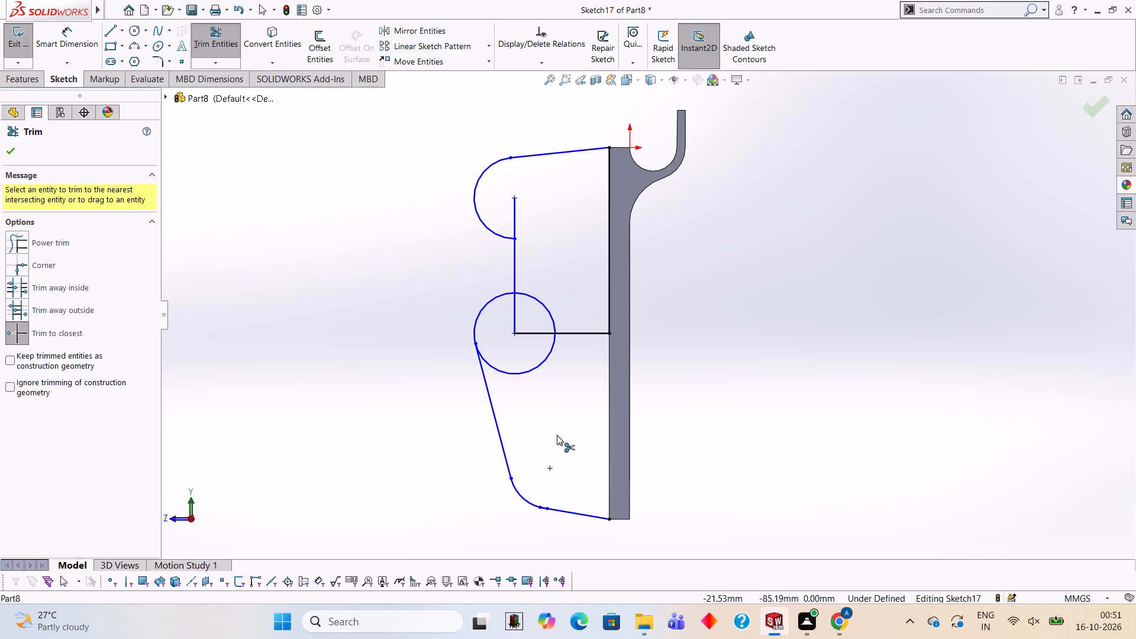
# Trim the middle circle down to its outer arc and remove the remaining guide lines, including the one on the plate's back edge.
pyautogui.click(534, 370)
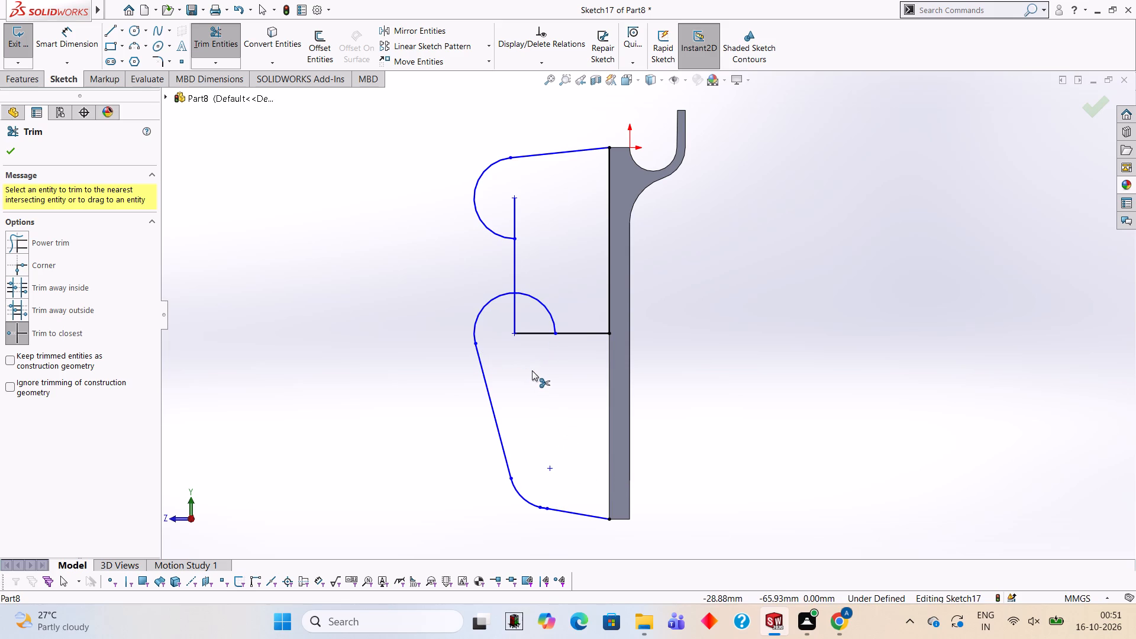
pyautogui.click(547, 309)
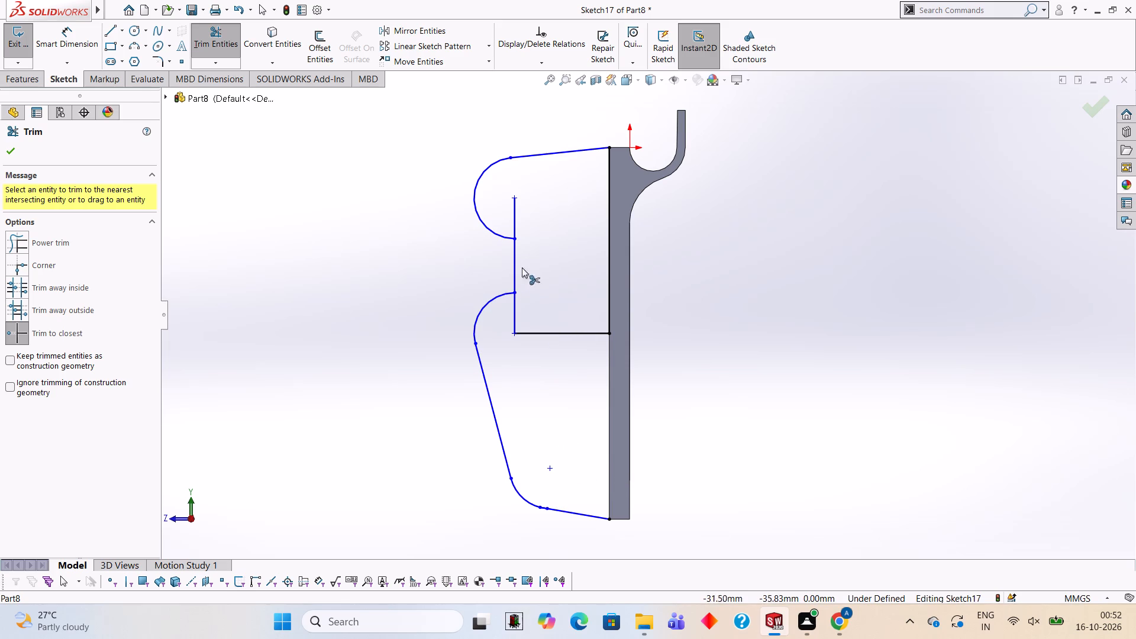
pyautogui.click(513, 220)
pyautogui.click(517, 268)
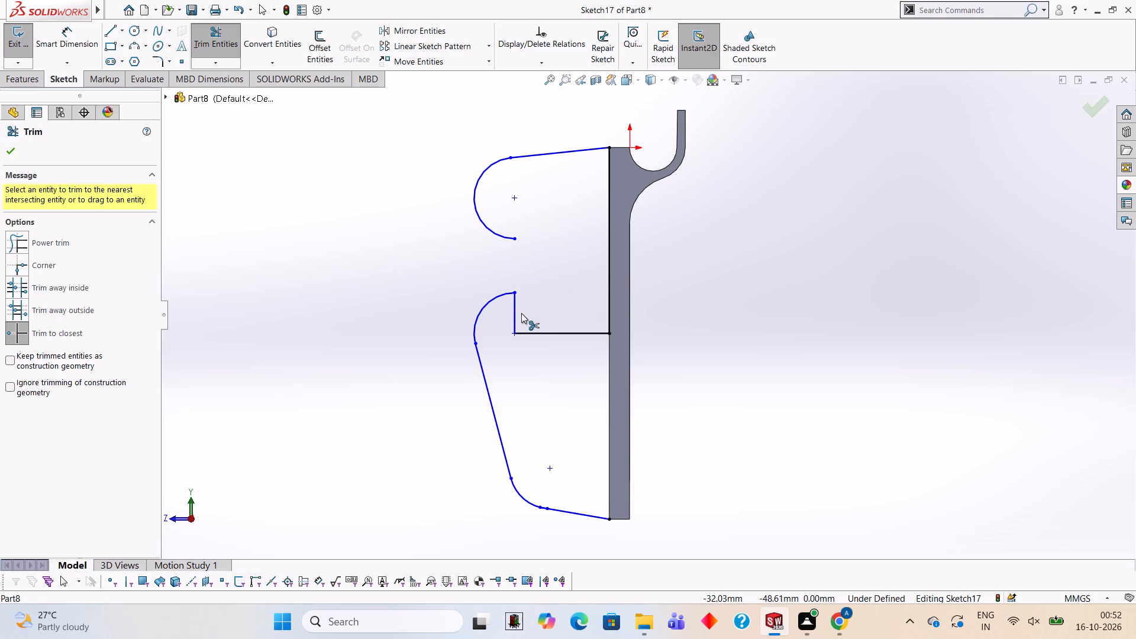
pyautogui.click(516, 314)
pyautogui.click(542, 335)
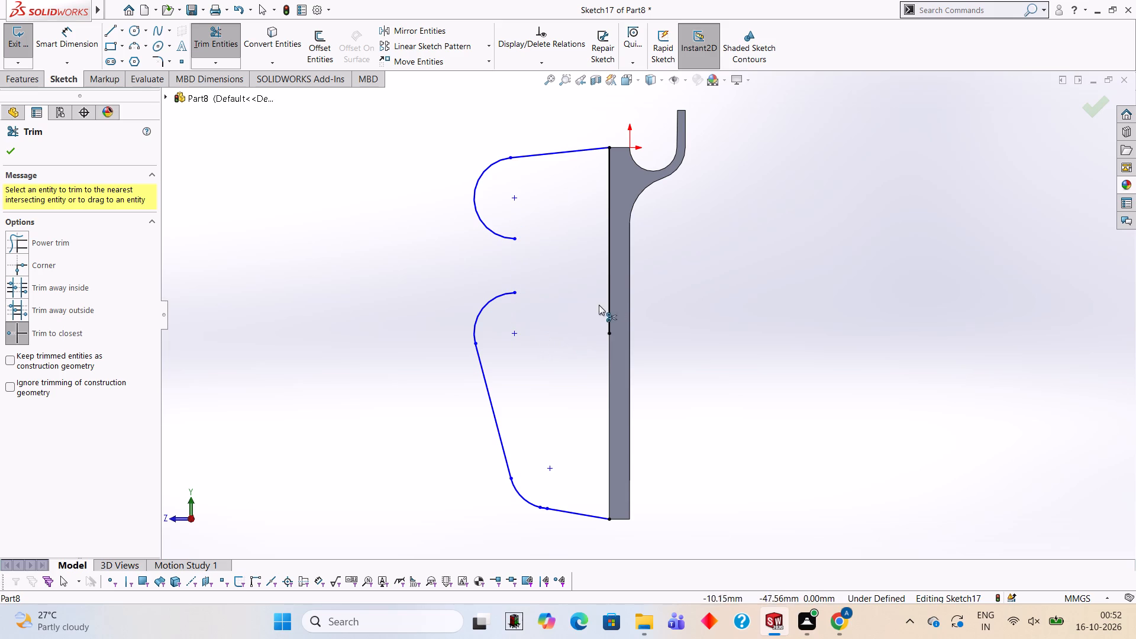
pyautogui.click(609, 299)
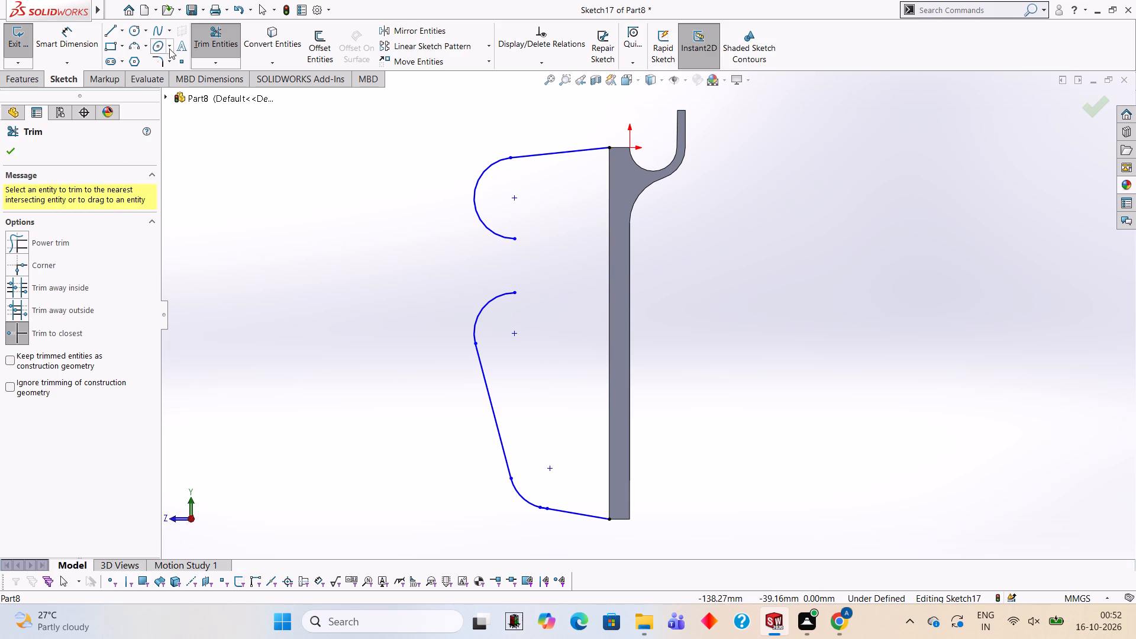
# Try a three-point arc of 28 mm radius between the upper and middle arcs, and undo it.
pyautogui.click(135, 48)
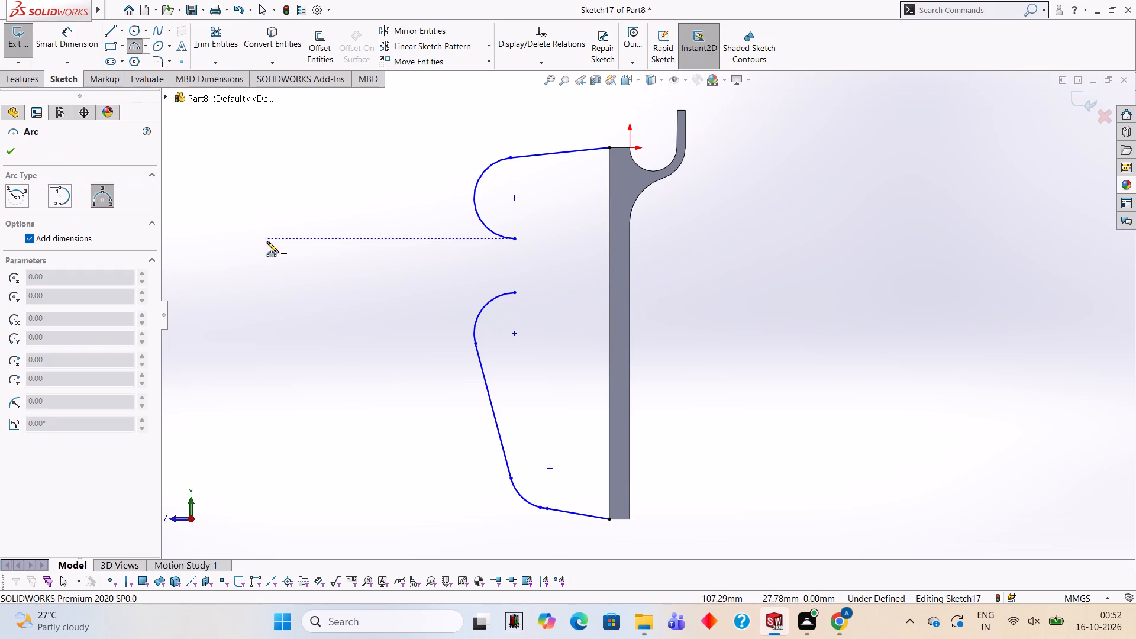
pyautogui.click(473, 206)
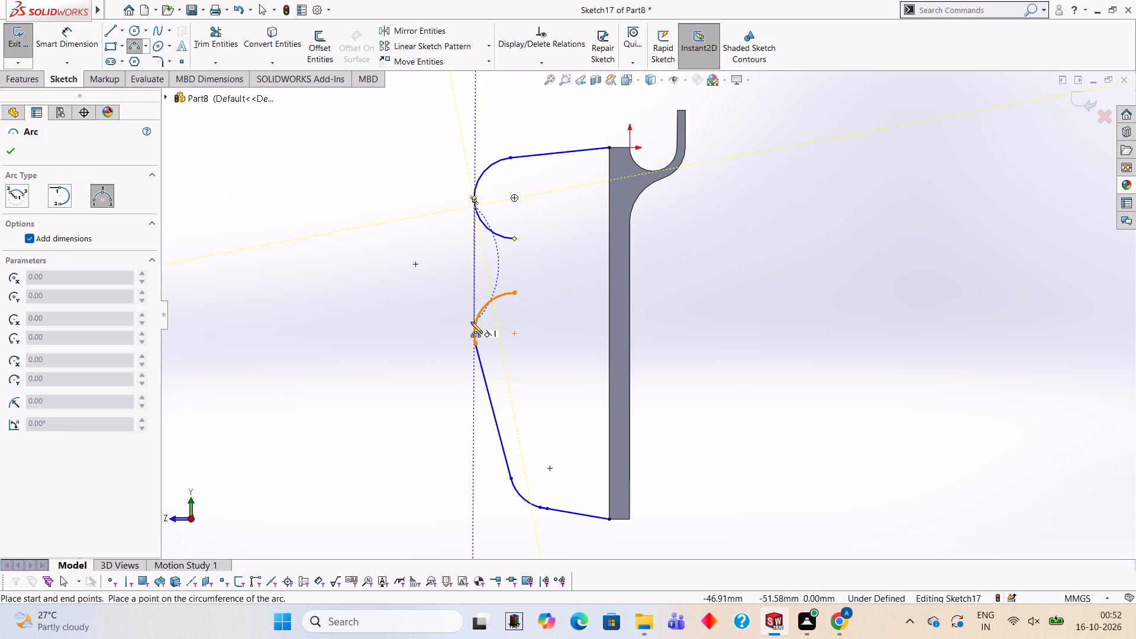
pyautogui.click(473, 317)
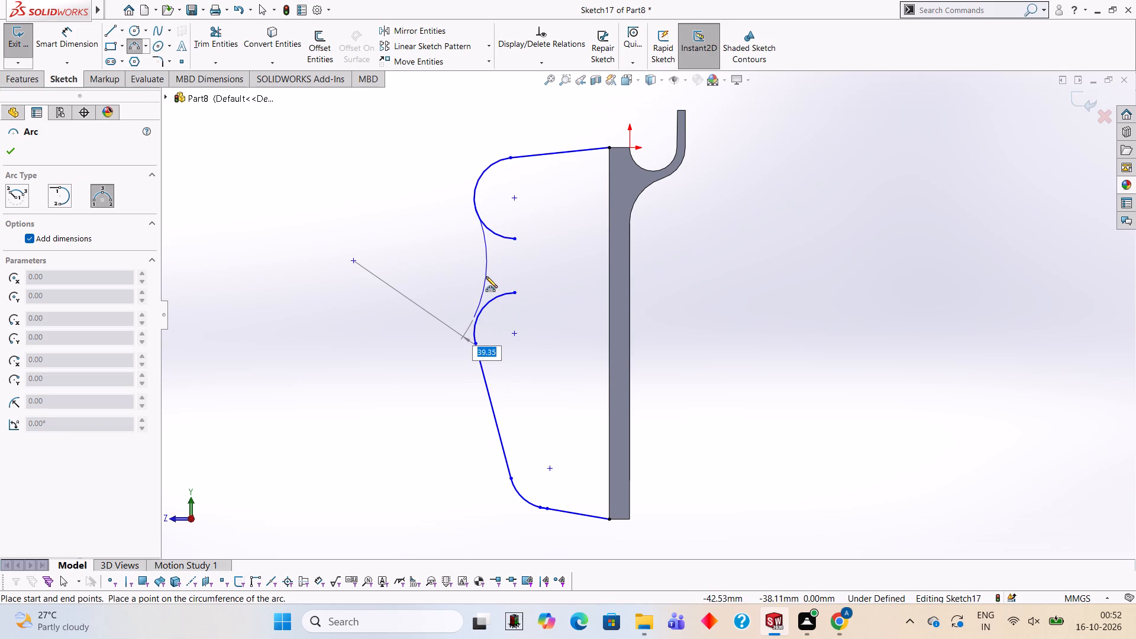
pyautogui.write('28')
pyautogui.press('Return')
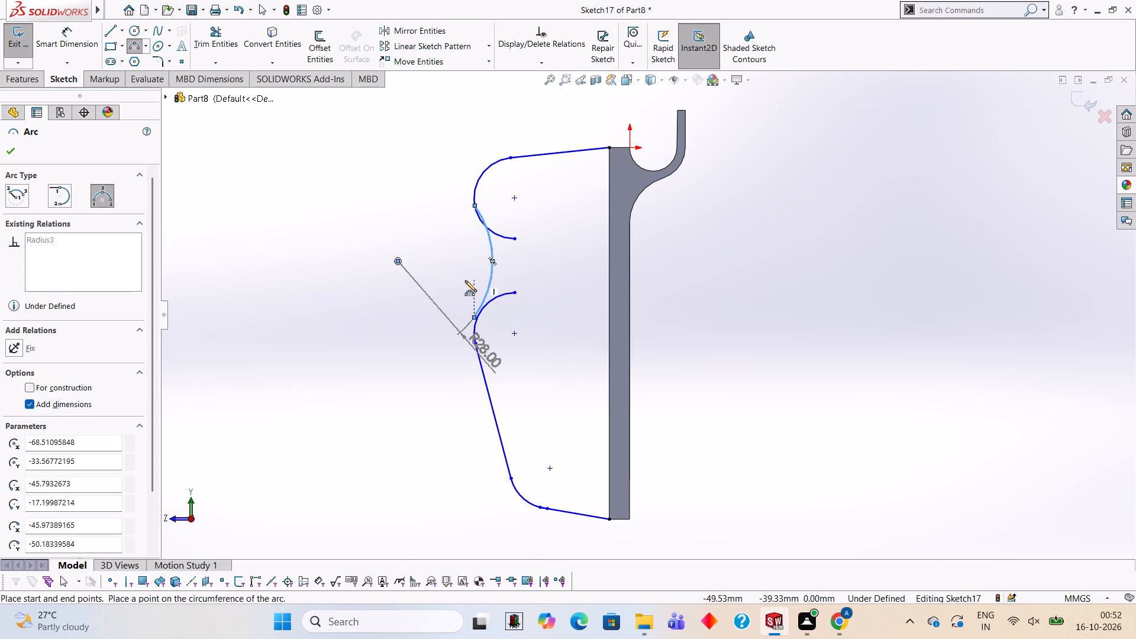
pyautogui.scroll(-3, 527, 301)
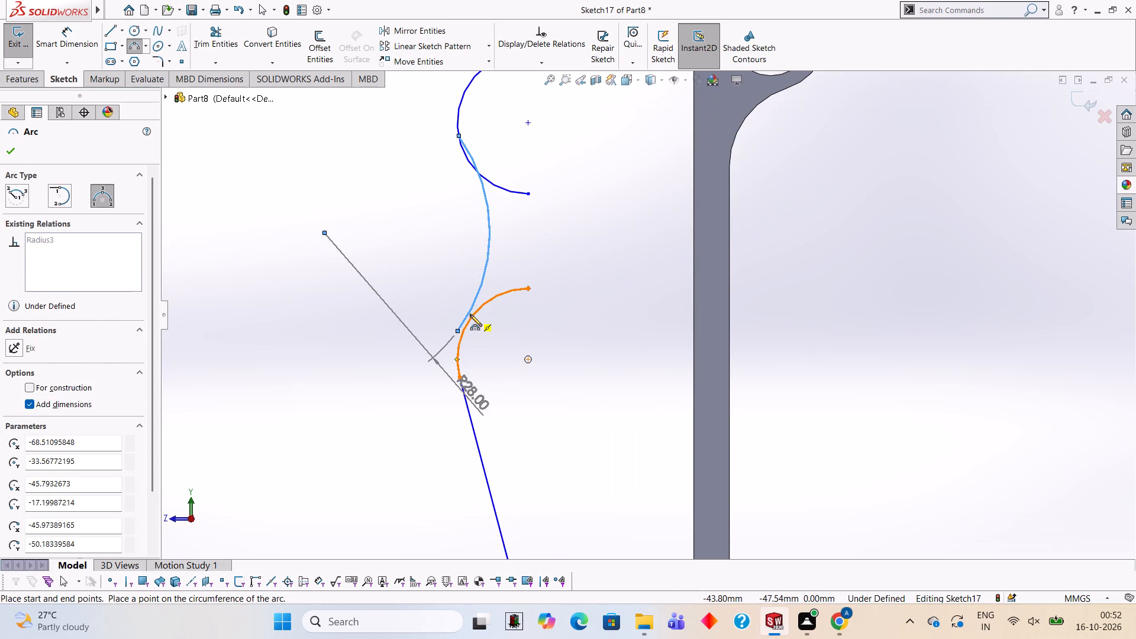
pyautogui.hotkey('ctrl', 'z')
# Sketch a three-point arc of 28 mm radius from the upper arc to the middle arc, bulging towards the plate.
pyautogui.scroll(2, 497, 193)
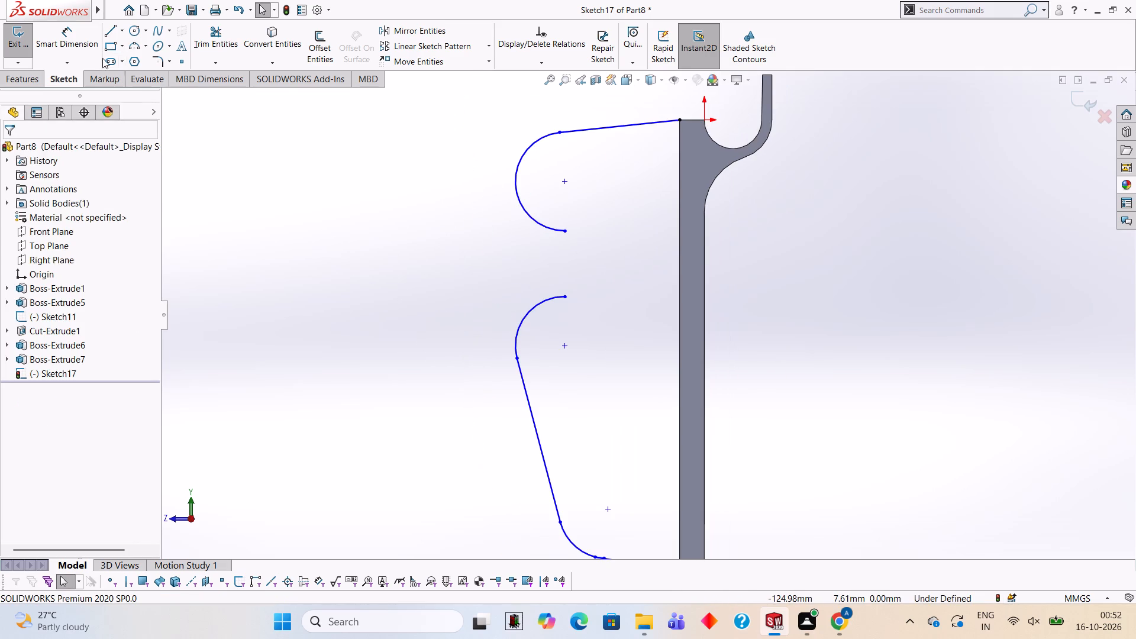
pyautogui.click(129, 42)
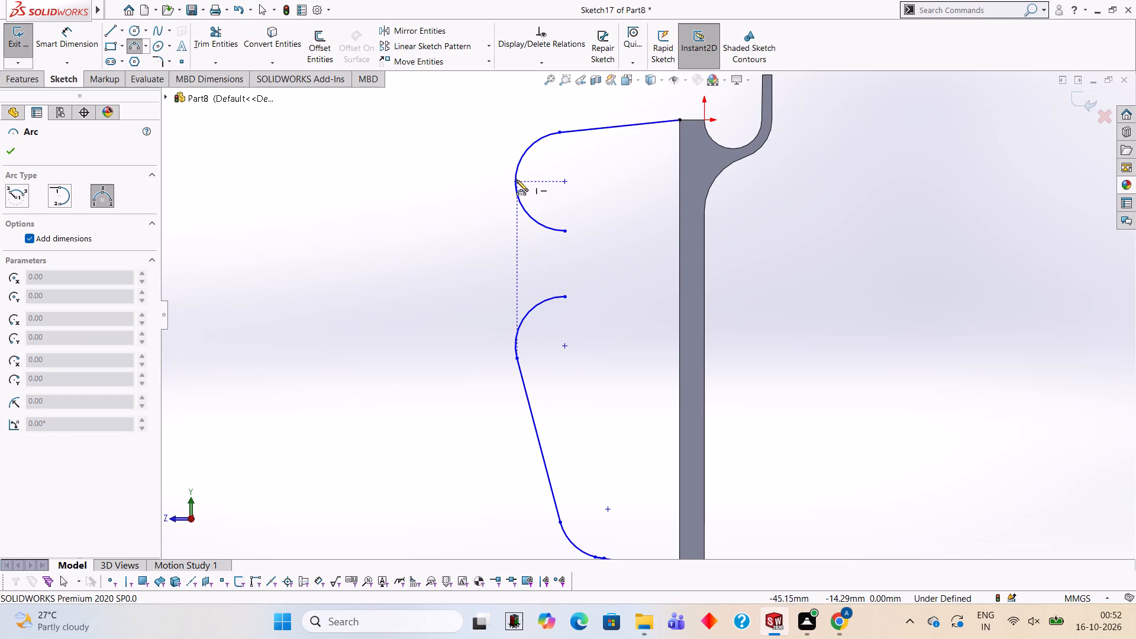
pyautogui.click(515, 192)
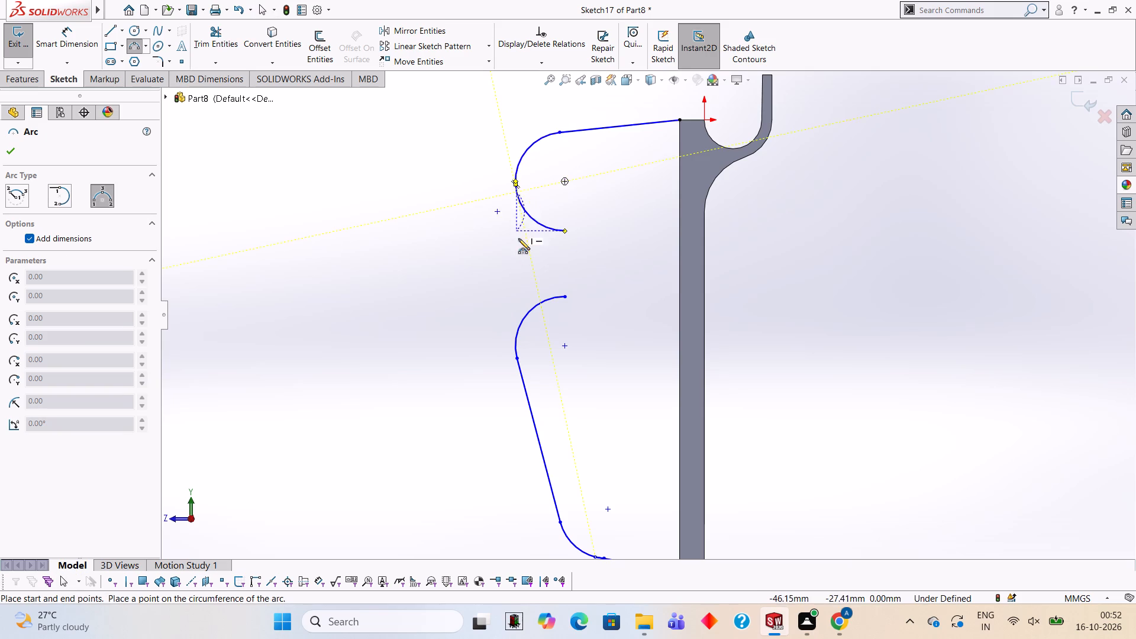
pyautogui.click(518, 323)
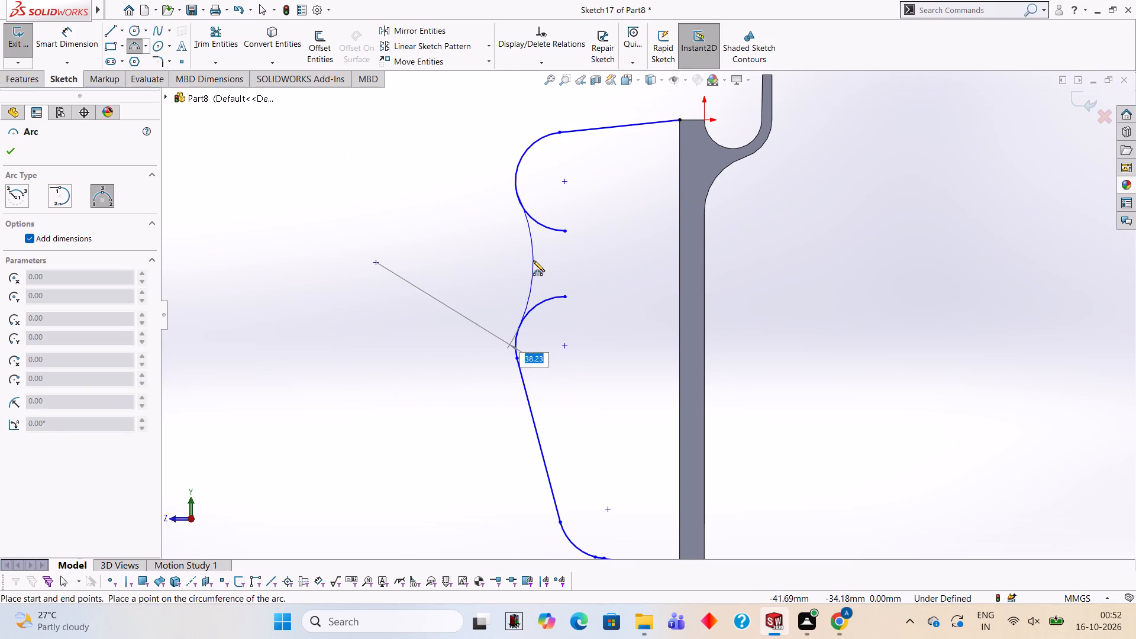
pyautogui.write('28')
pyautogui.press('Return')
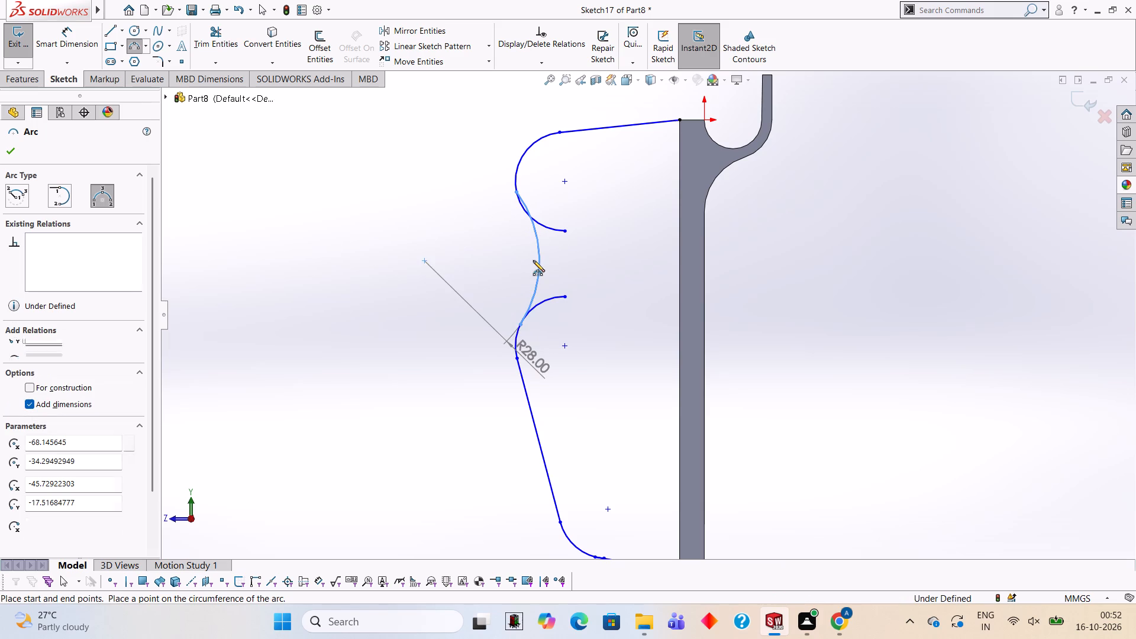
pyautogui.press('Escape')
# Trim the loose inner ends of the upper and middle arcs back to the 28 mm radius arc.
pyautogui.scroll(-1, 709, 213)
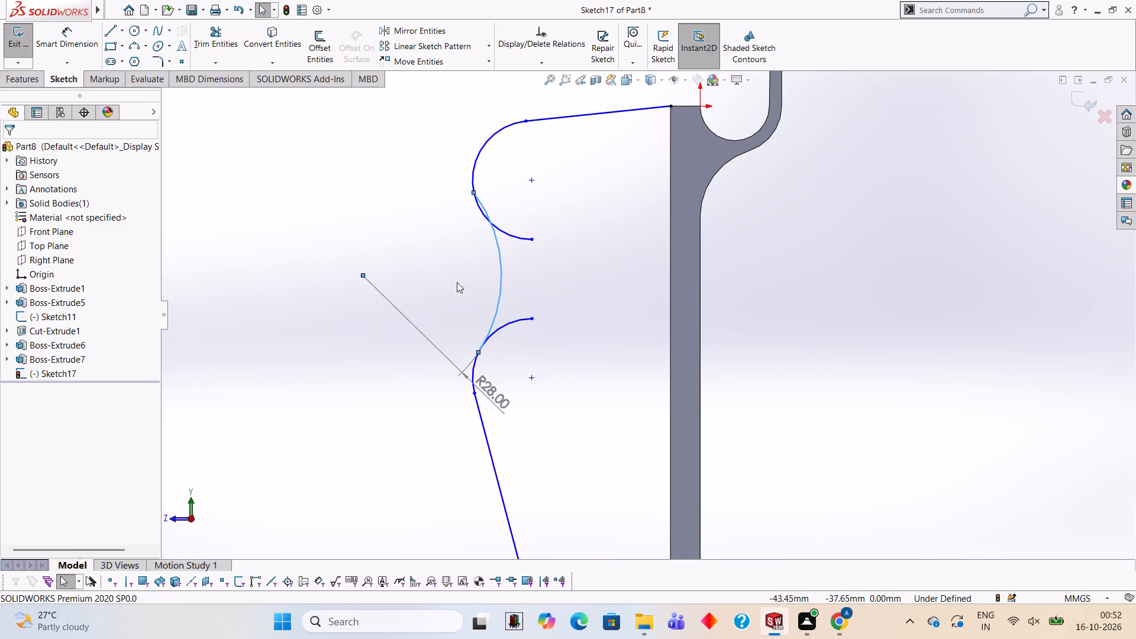
pyautogui.click(224, 40)
pyautogui.click(519, 240)
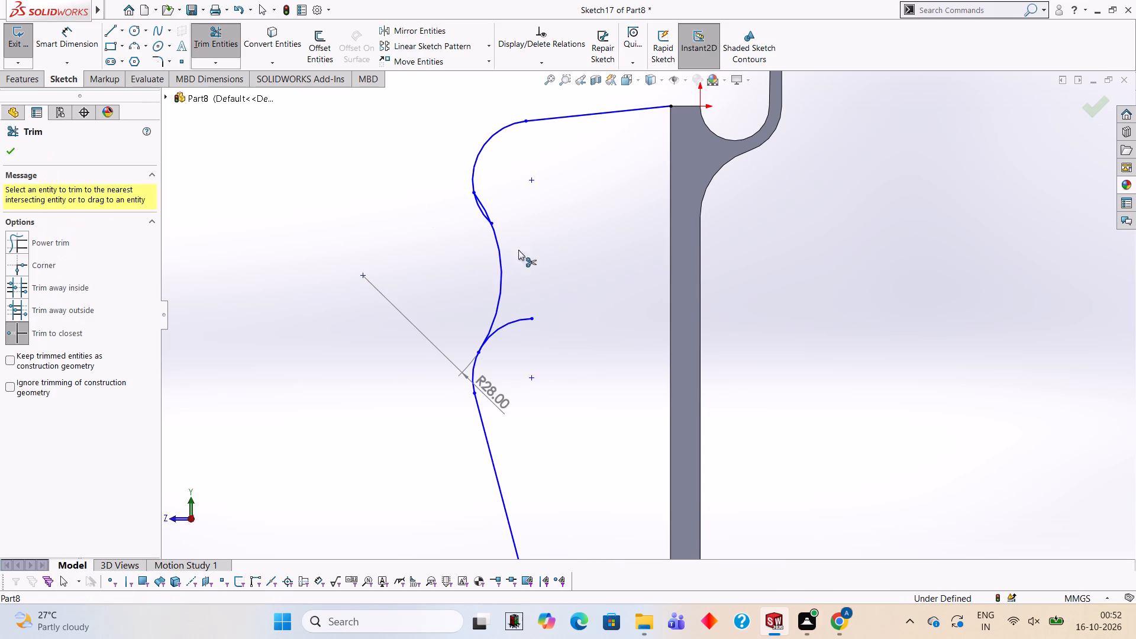
pyautogui.click(514, 321)
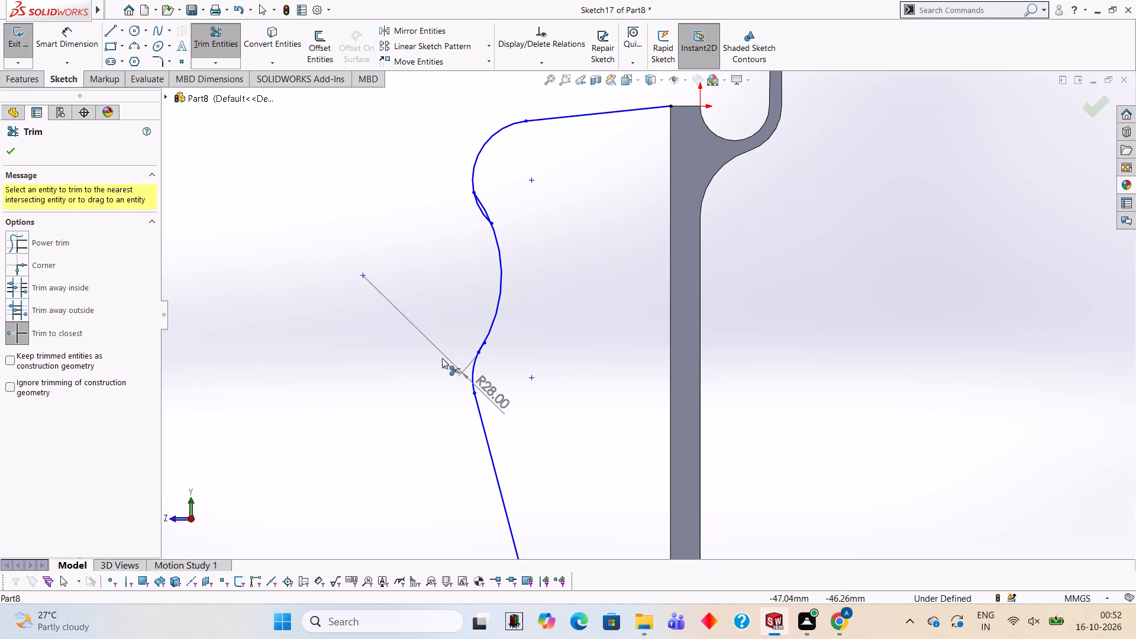
pyautogui.scroll(-2, 460, 208)
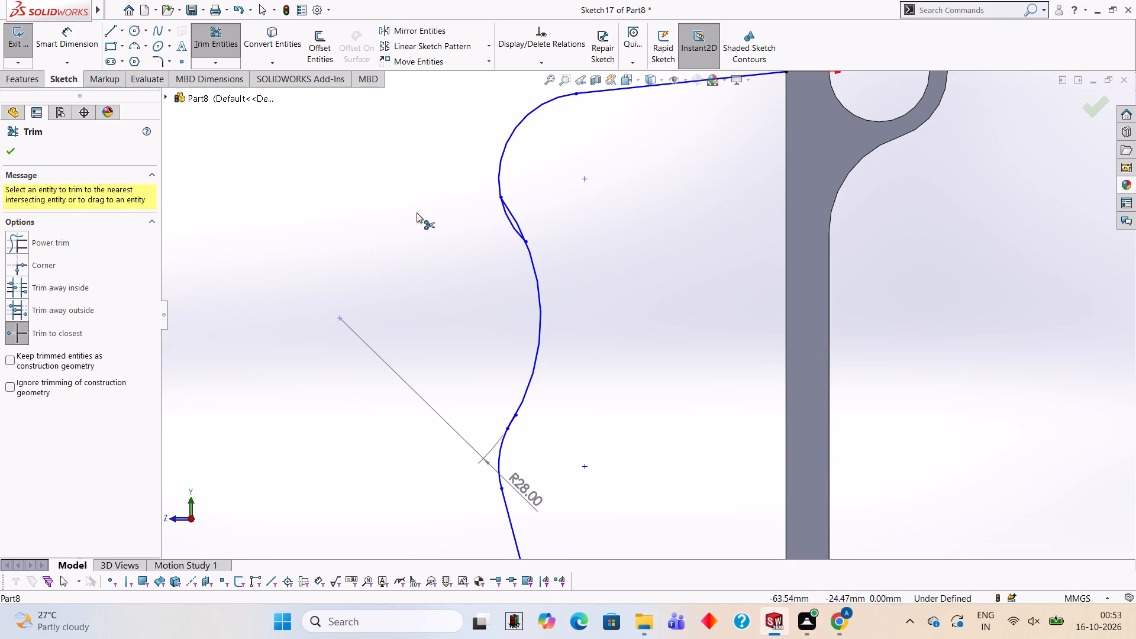
pyautogui.press('Escape')
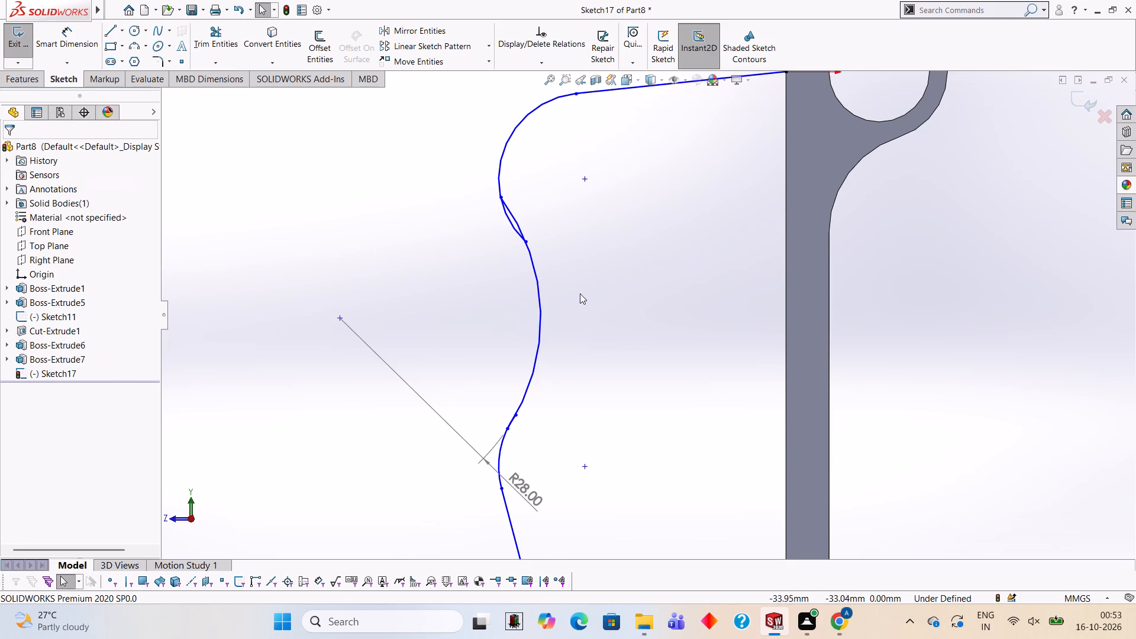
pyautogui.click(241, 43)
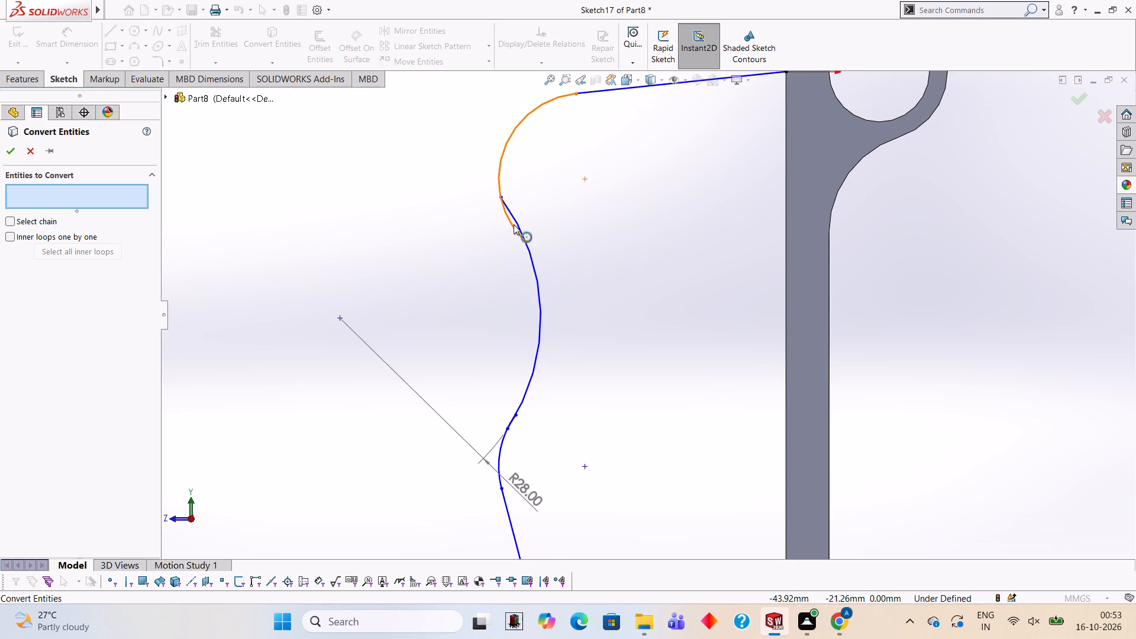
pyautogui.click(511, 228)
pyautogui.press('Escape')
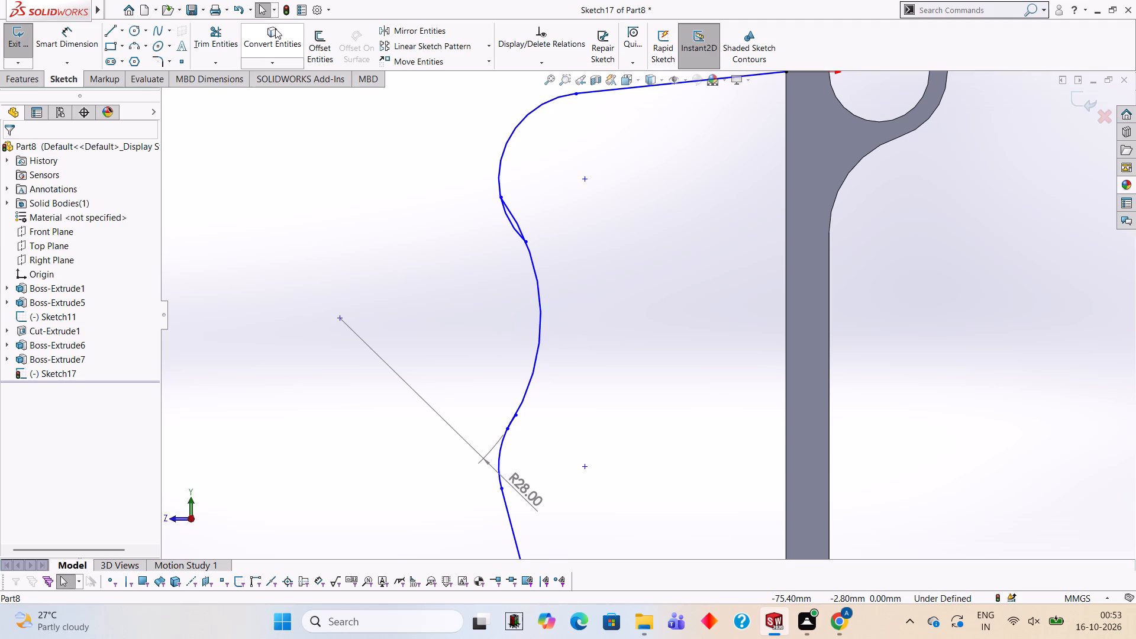
# Trim the short overlapping pieces of the upper and middle arcs where they run alongside the 28 mm radius arc's ends.
pyautogui.click(220, 25)
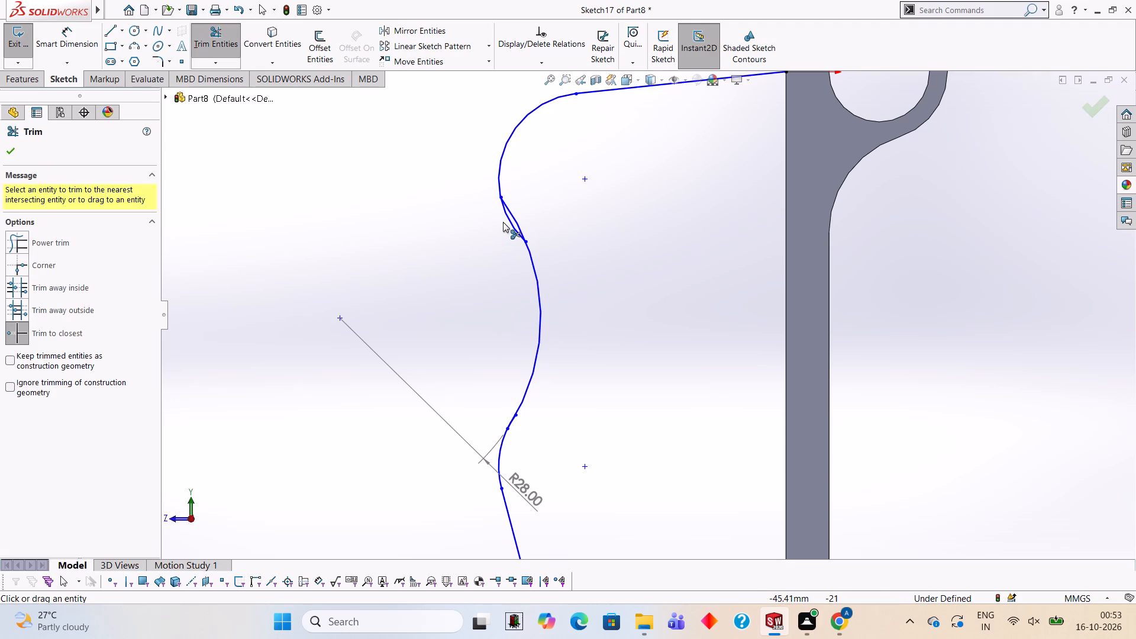
pyautogui.click(508, 216)
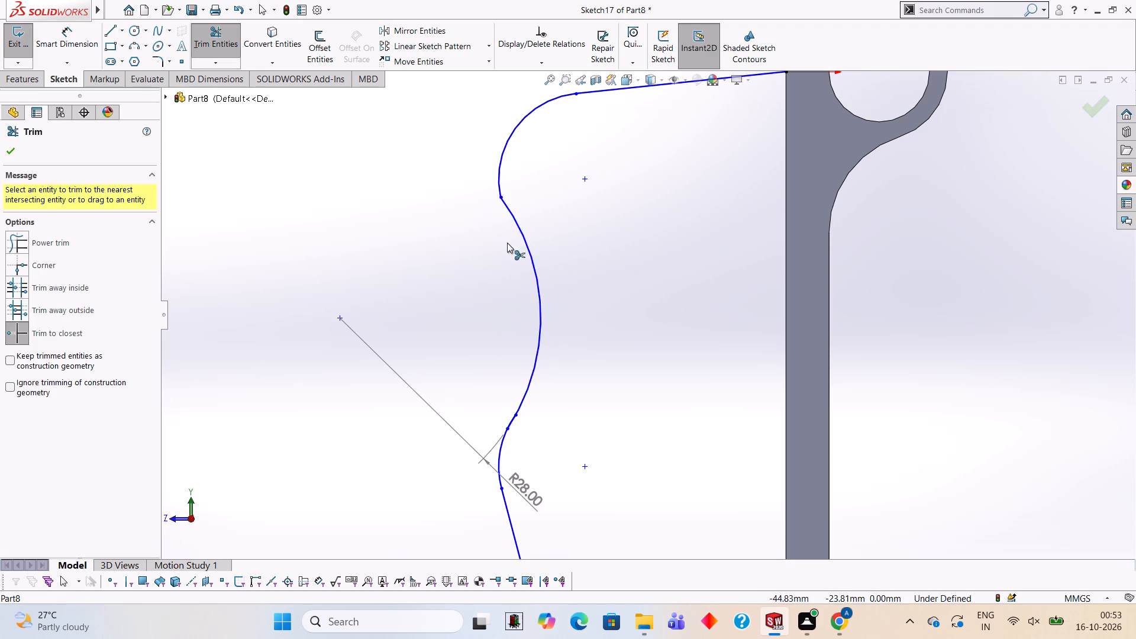
pyautogui.scroll(-10, 551, 418)
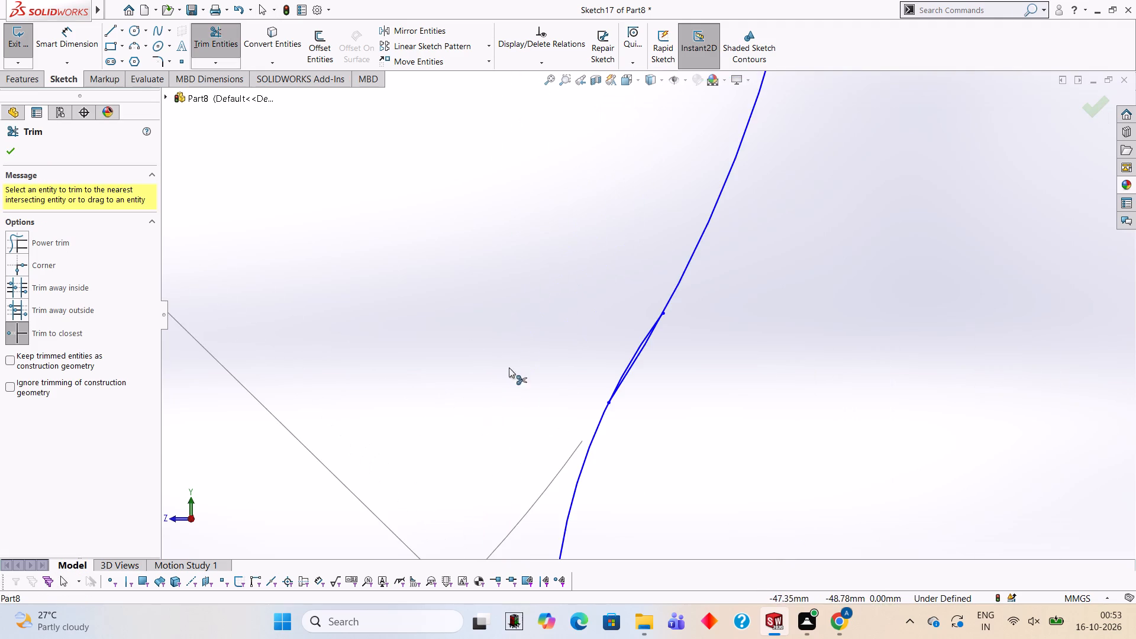
pyautogui.scroll(-3, 584, 378)
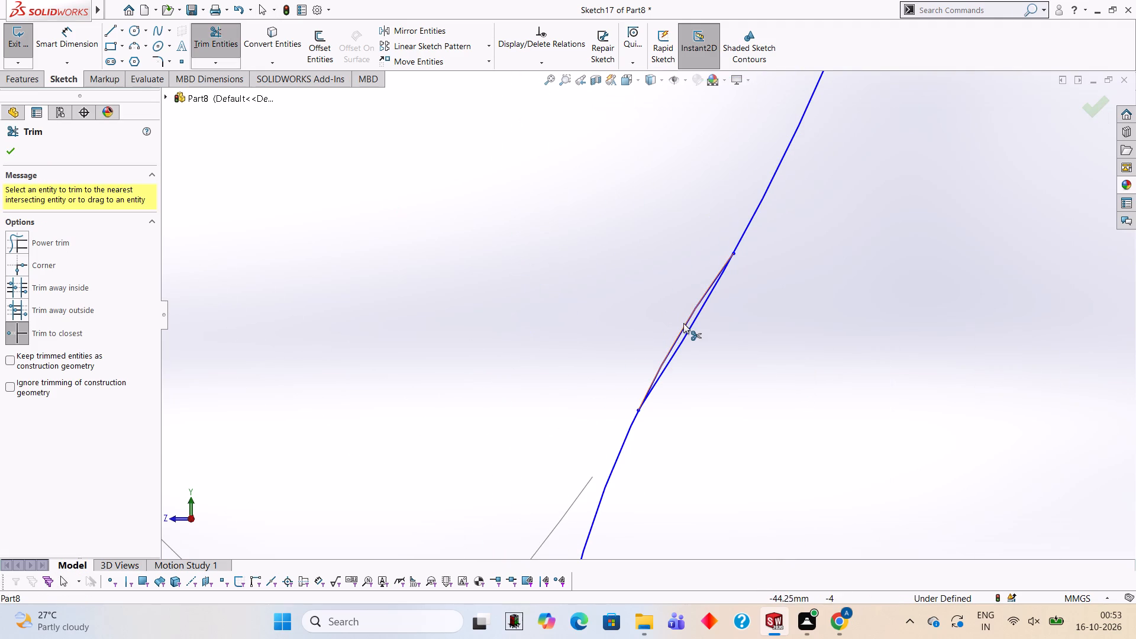
pyautogui.click(683, 323)
pyautogui.scroll(17, 719, 332)
pyautogui.scroll(-3, 692, 206)
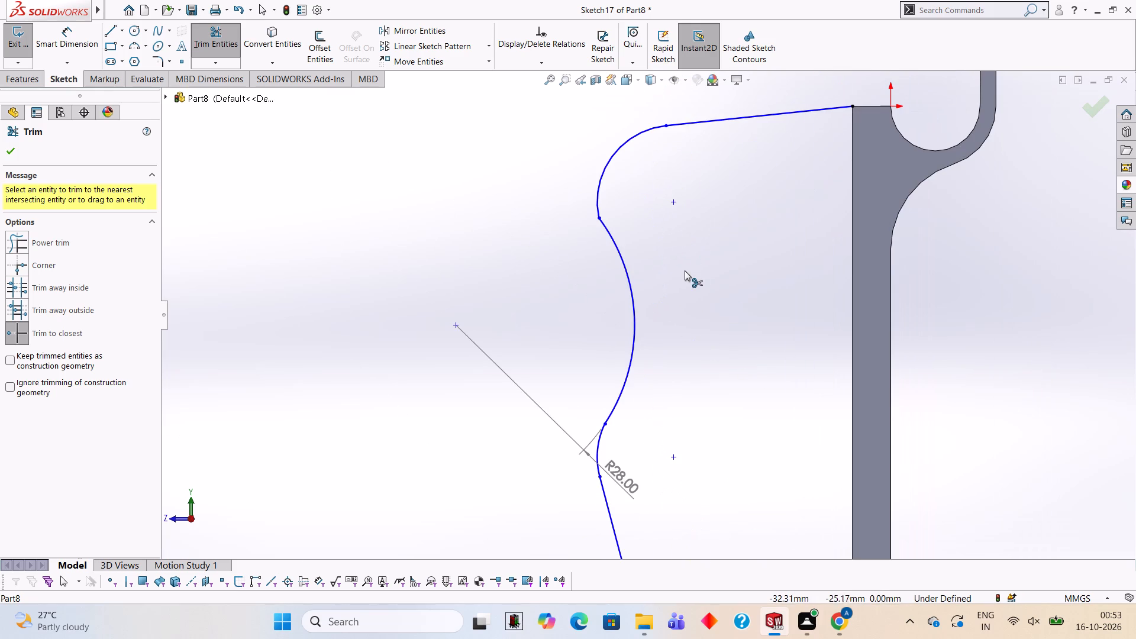
pyautogui.press('Escape')
# Add tangent relations between the 28 mm radius arc and both the upper and the middle arc.
pyautogui.click(600, 190)
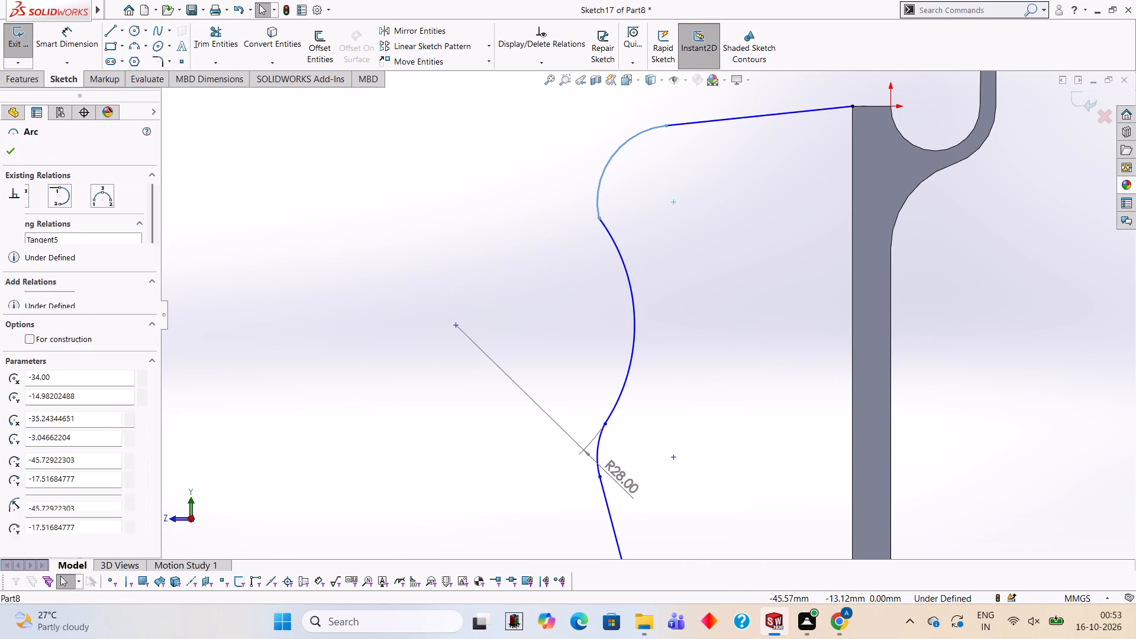
pyautogui.keyDown('ctrl'); pyautogui.click(615, 237); pyautogui.keyUp('ctrl')
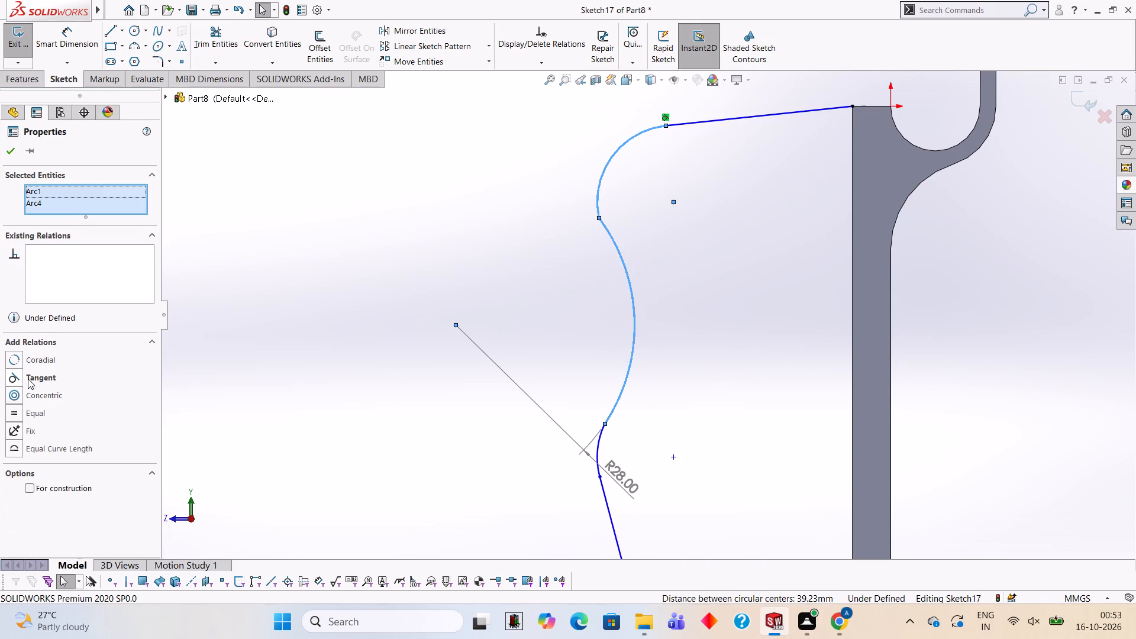
pyautogui.keyDown('ctrl'); pyautogui.click(35, 379); pyautogui.keyUp('ctrl')
pyautogui.press('Escape')
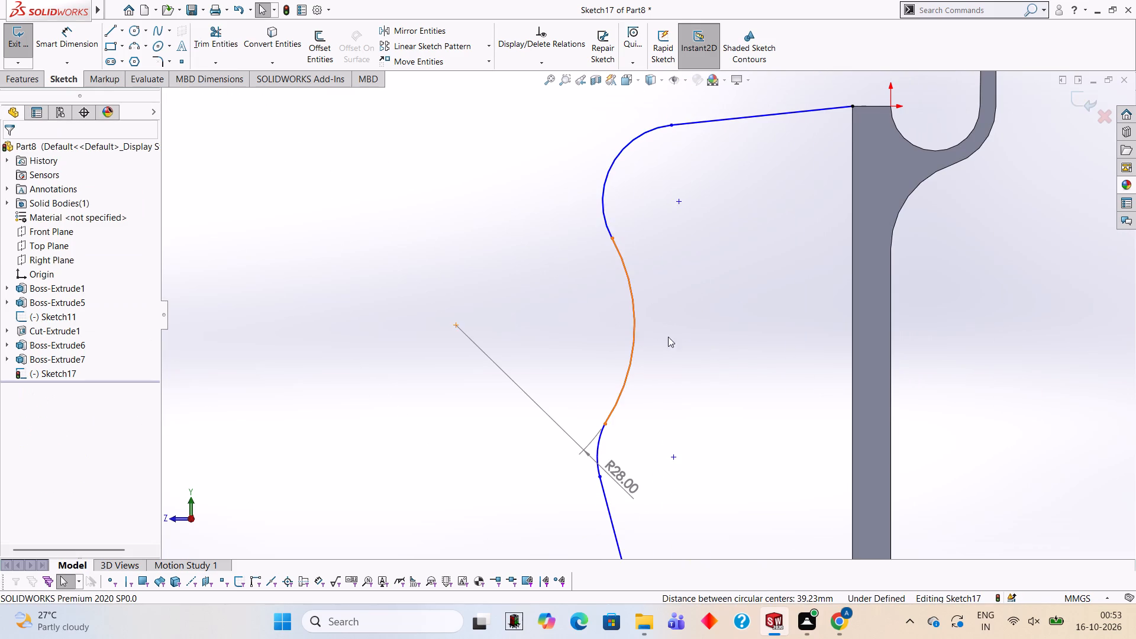
pyautogui.scroll(4, 712, 326)
pyautogui.scroll(-3, 715, 350)
pyautogui.scroll(-1, 603, 374)
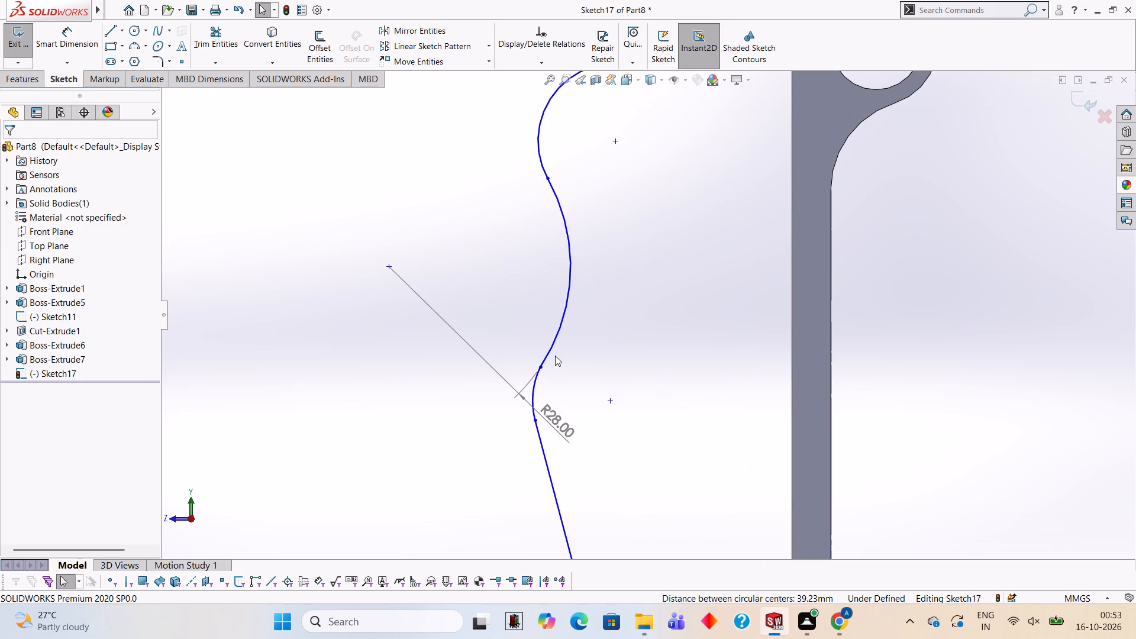
pyautogui.click(555, 348)
pyautogui.keyDown('ctrl'); pyautogui.click(535, 386); pyautogui.keyUp('ctrl')
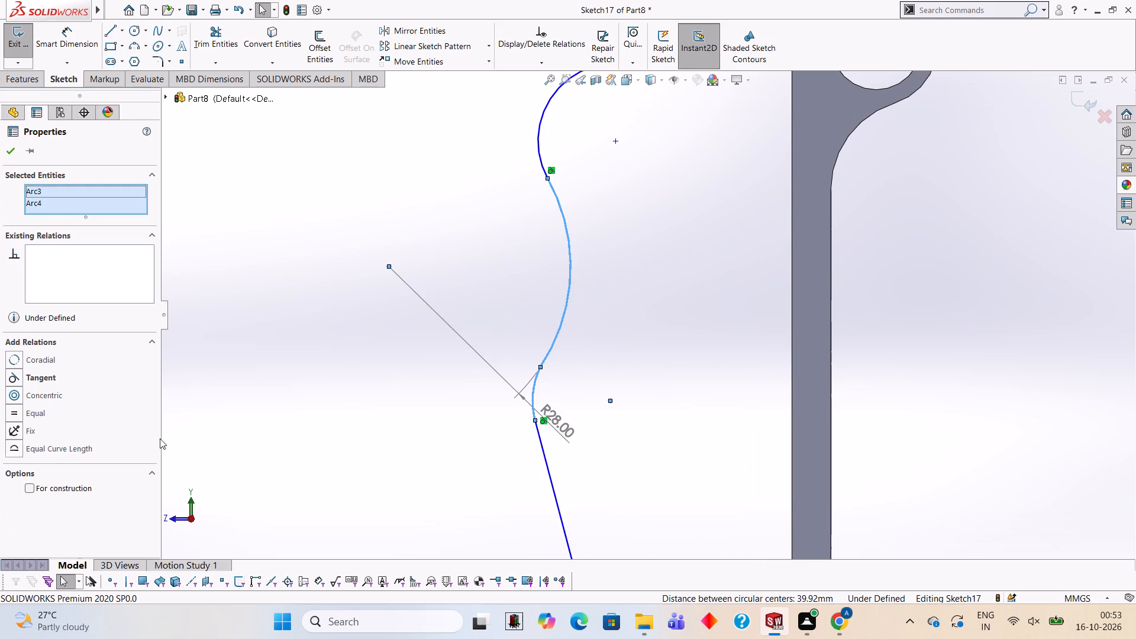
pyautogui.keyDown('ctrl'); pyautogui.click(43, 377); pyautogui.keyUp('ctrl')
pyautogui.press('Escape')
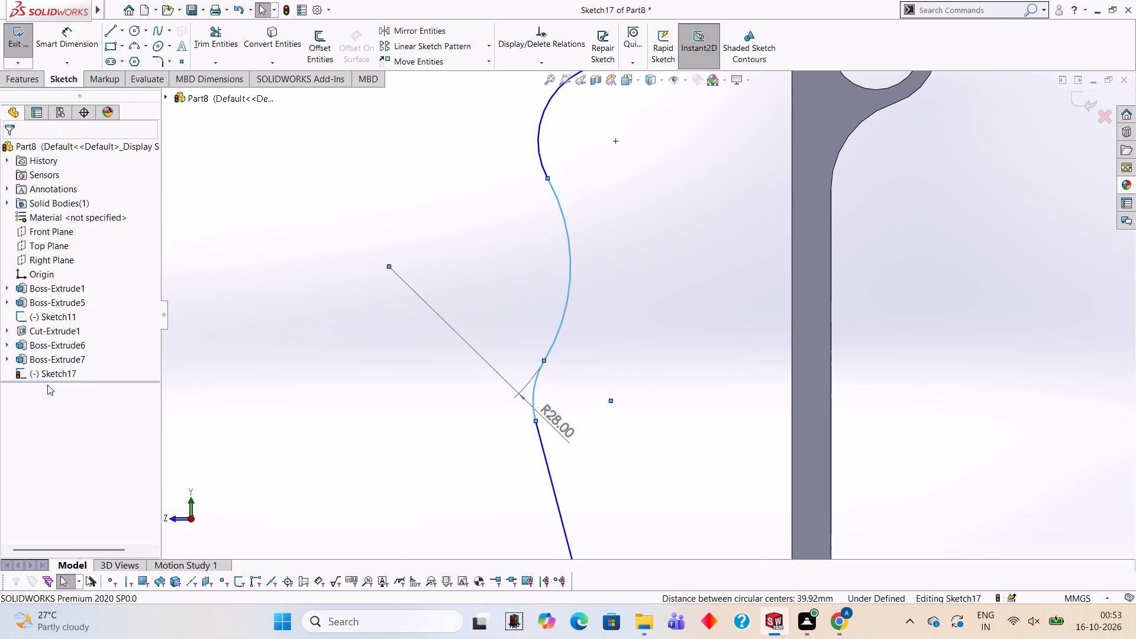
pyautogui.press('Escape')
# Close the rear support profile with a vertical line along the plate's back edge, joining the ends of the top and bottom lines.
pyautogui.scroll(6, 525, 281)
pyautogui.scroll(-3, 638, 371)
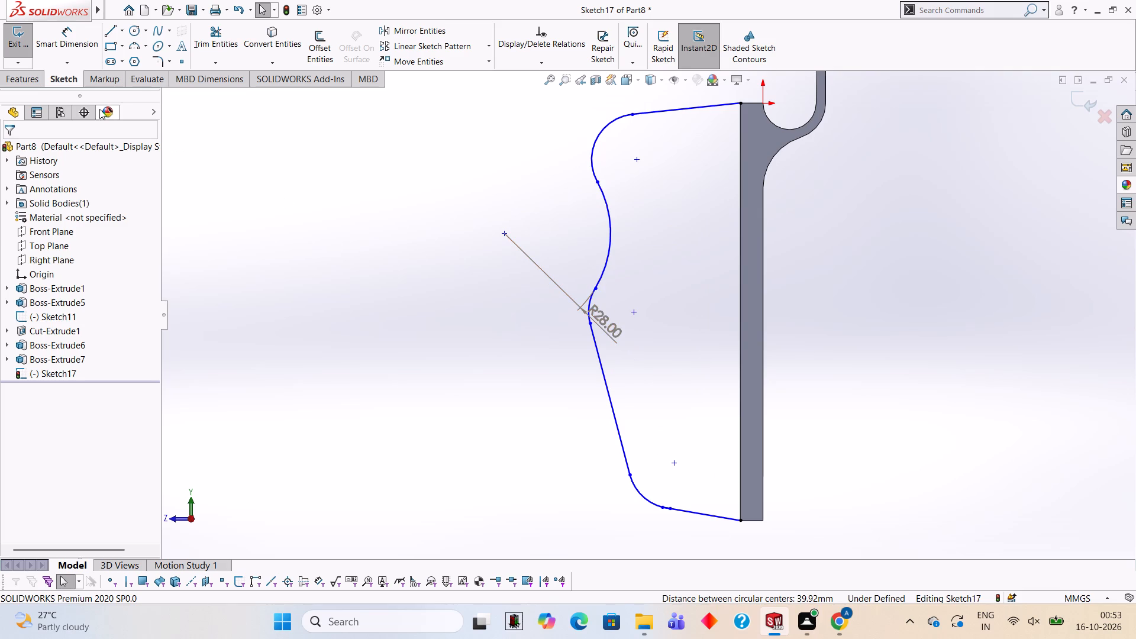
pyautogui.click(106, 26)
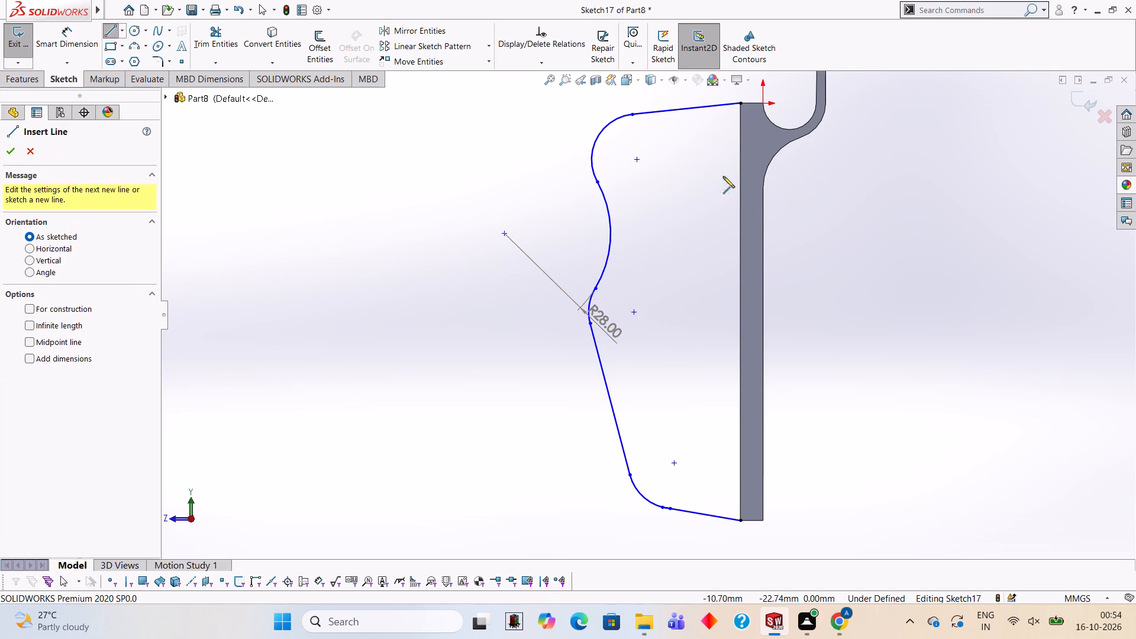
pyautogui.click(741, 102)
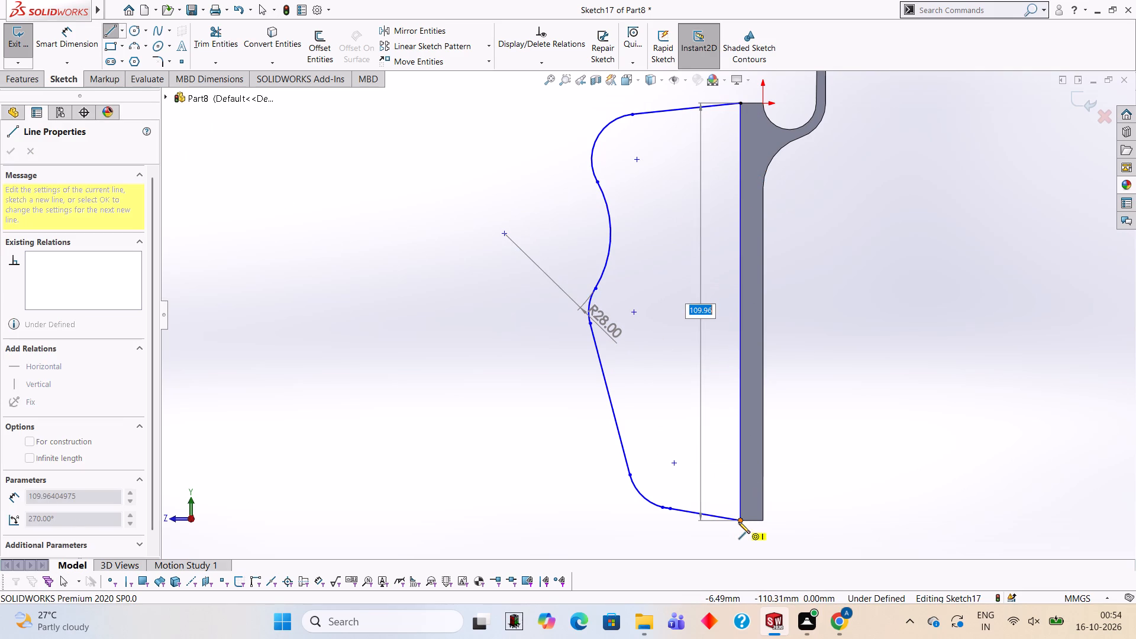
pyautogui.click(739, 521)
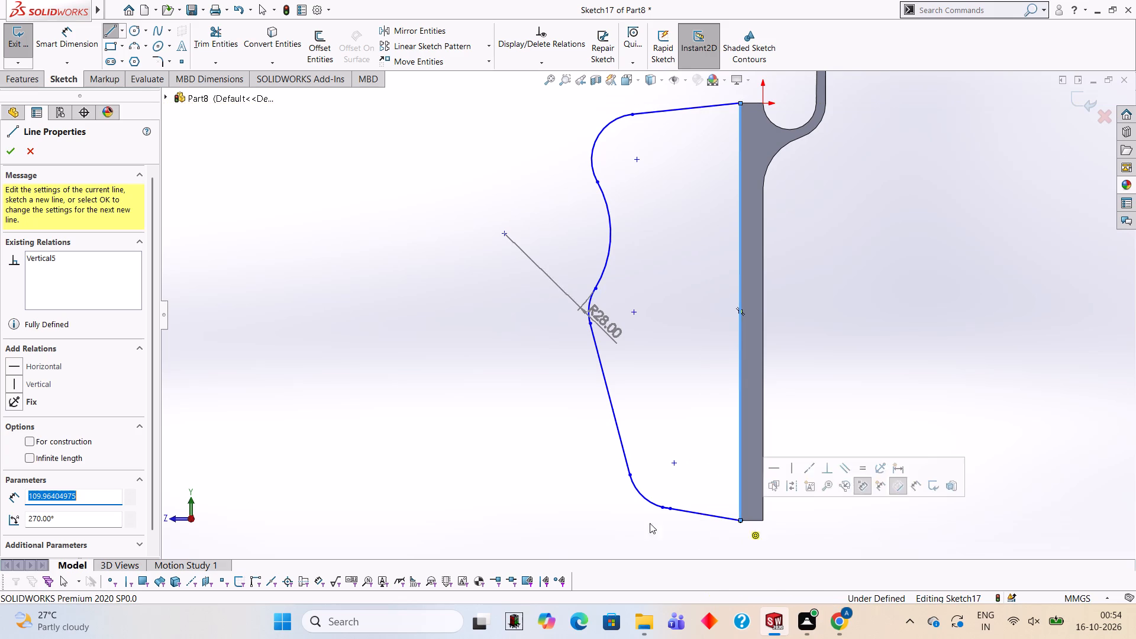
pyautogui.press('Escape')
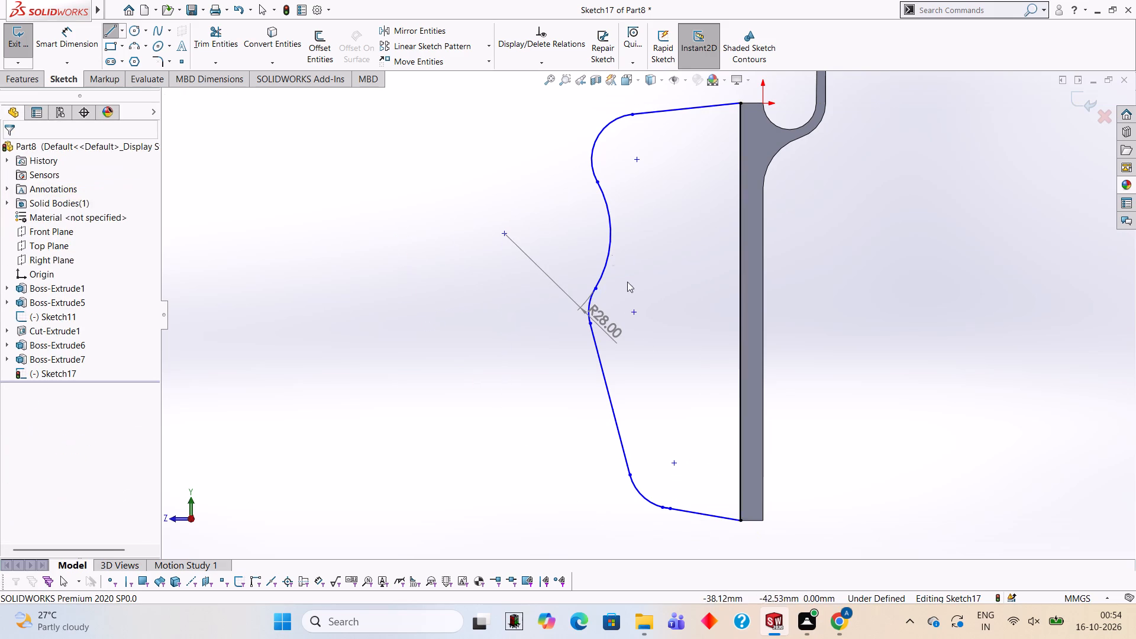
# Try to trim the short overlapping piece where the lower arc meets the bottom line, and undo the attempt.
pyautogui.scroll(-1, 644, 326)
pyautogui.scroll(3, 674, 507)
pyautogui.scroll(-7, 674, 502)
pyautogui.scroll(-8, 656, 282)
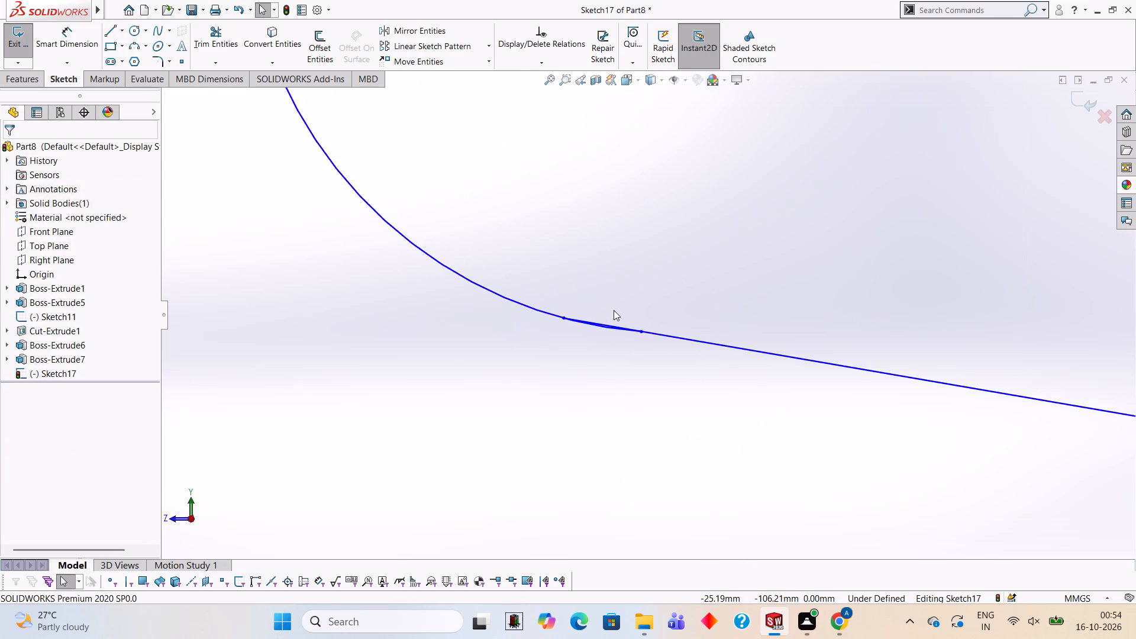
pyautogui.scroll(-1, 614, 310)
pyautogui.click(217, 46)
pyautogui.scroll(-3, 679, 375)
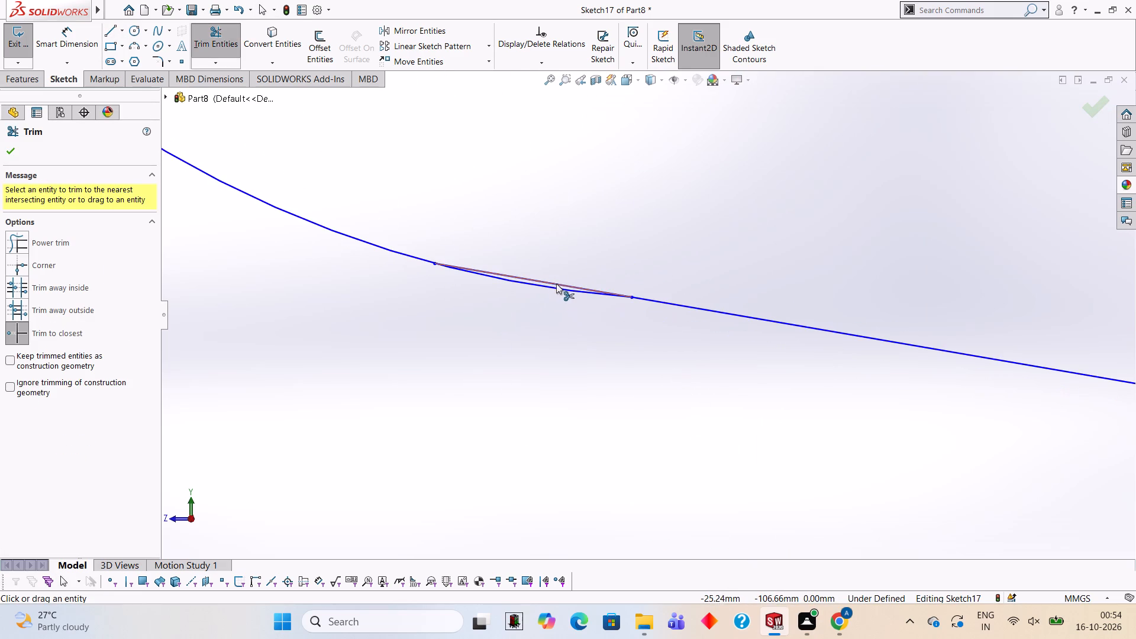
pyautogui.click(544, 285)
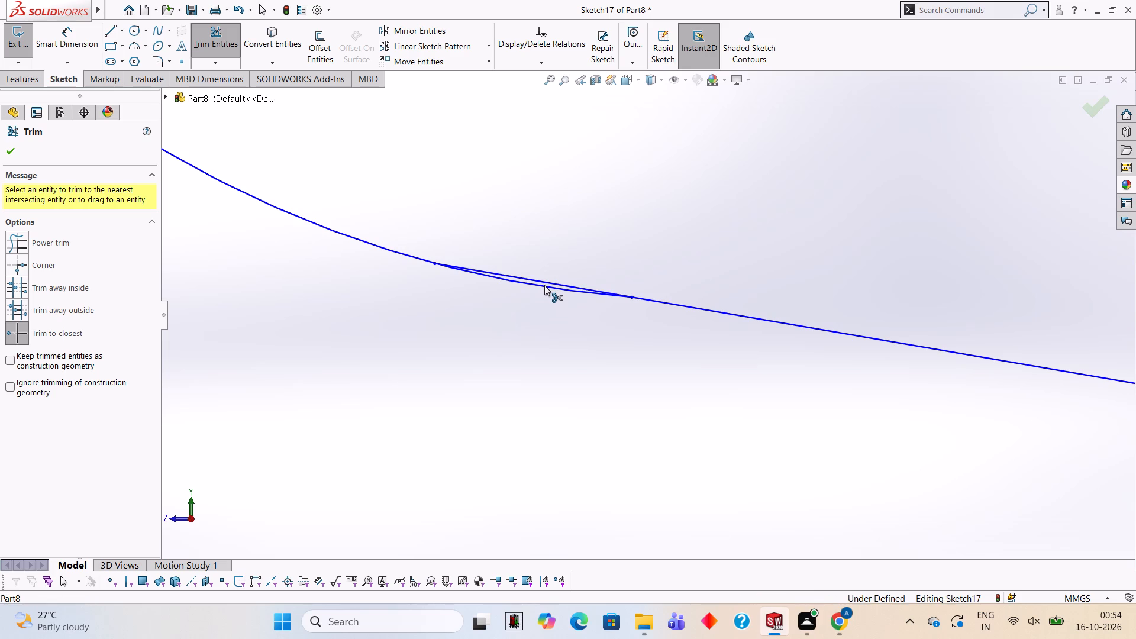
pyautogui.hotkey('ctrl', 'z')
# Trim off the short end of the lower arc that overruns the bottom line.
pyautogui.scroll(-3, 592, 297)
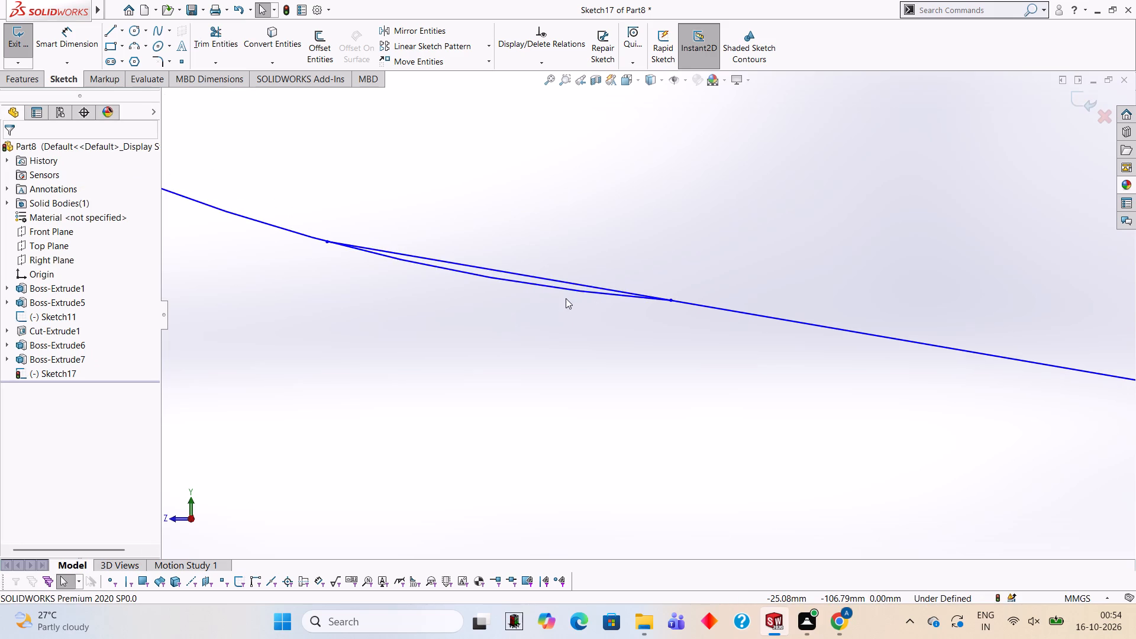
pyautogui.click(539, 285)
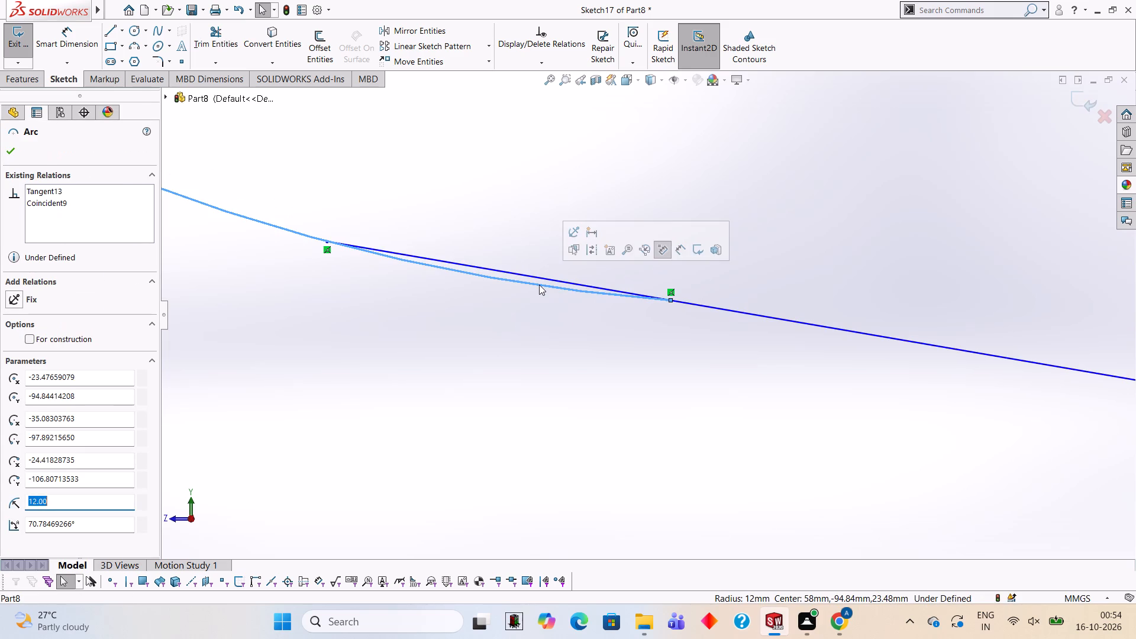
pyautogui.press('Escape')
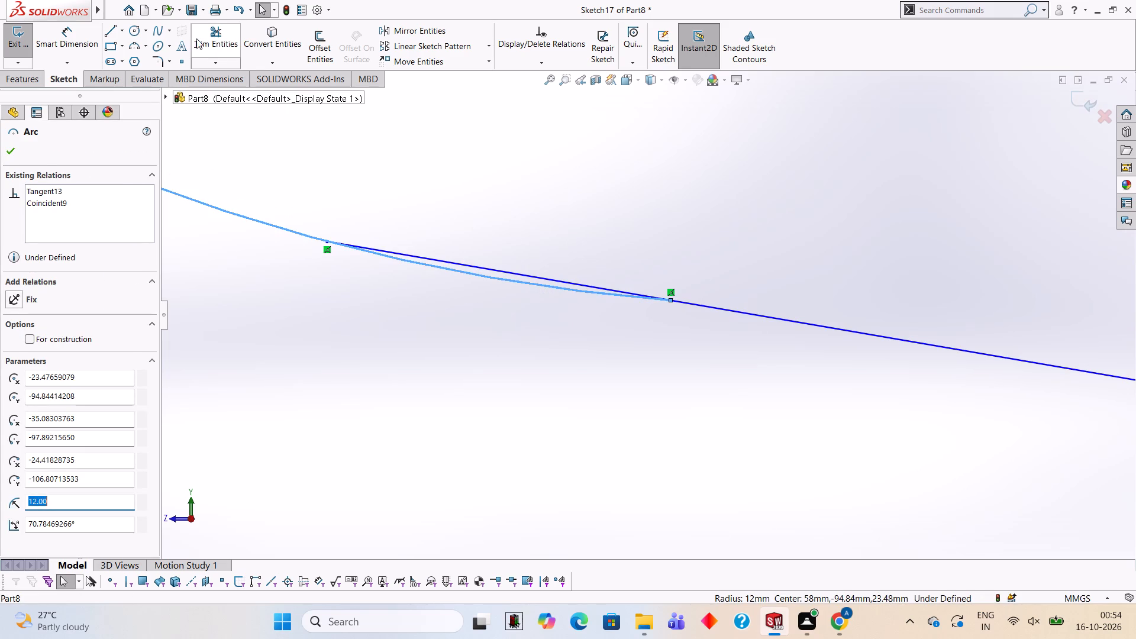
pyautogui.click(215, 51)
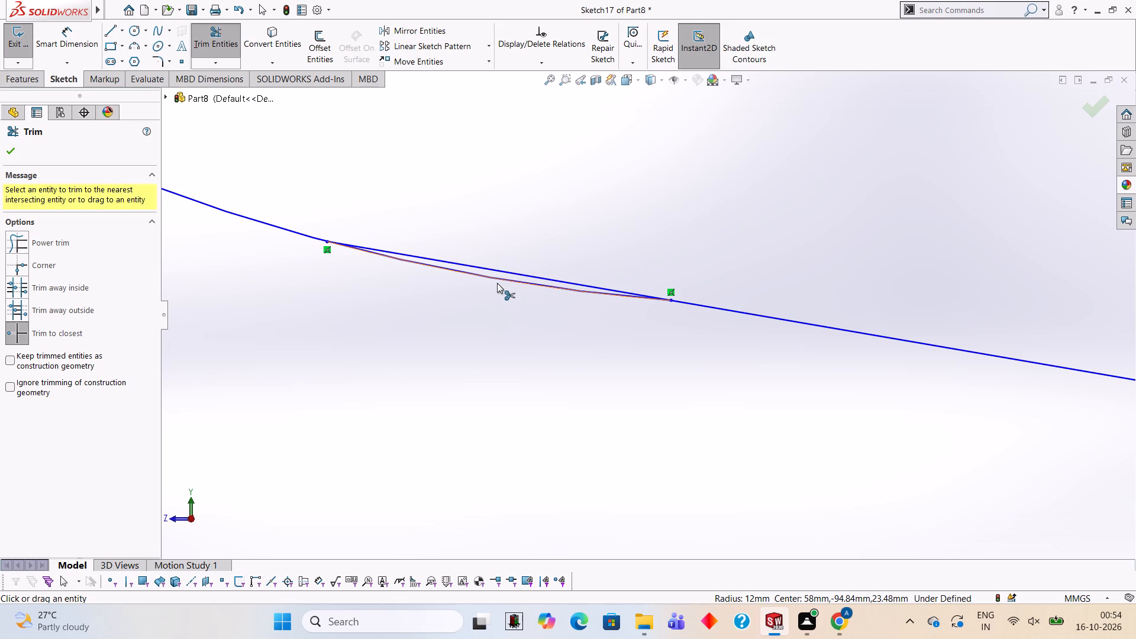
pyautogui.click(494, 281)
pyautogui.scroll(12, 512, 267)
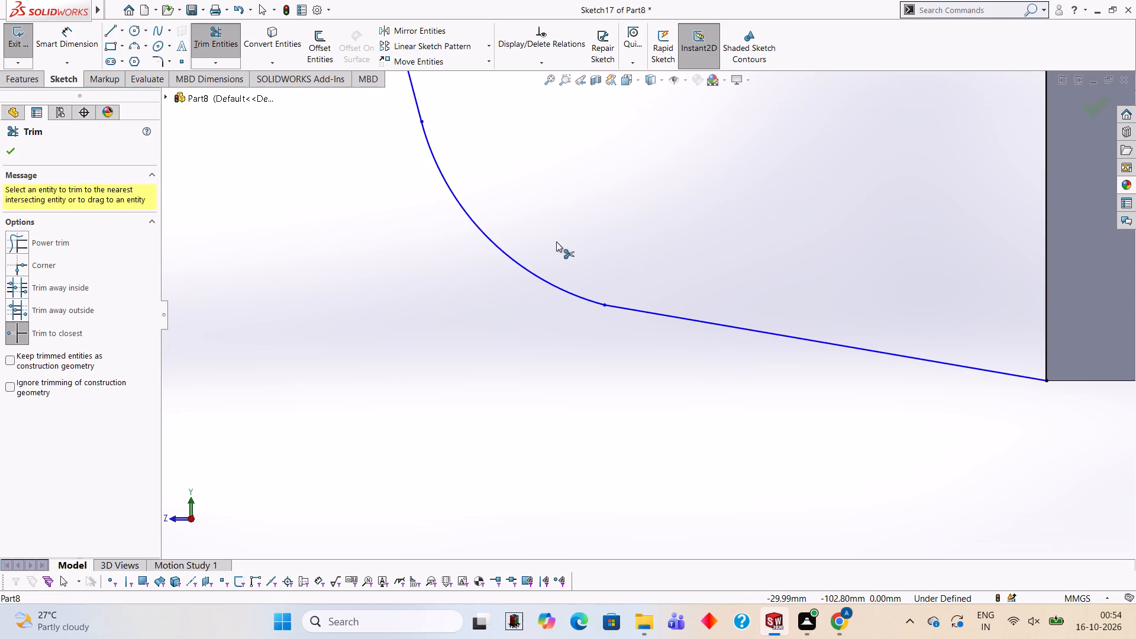
pyautogui.scroll(14, 556, 241)
pyautogui.scroll(-4, 646, 233)
pyautogui.press('Escape')
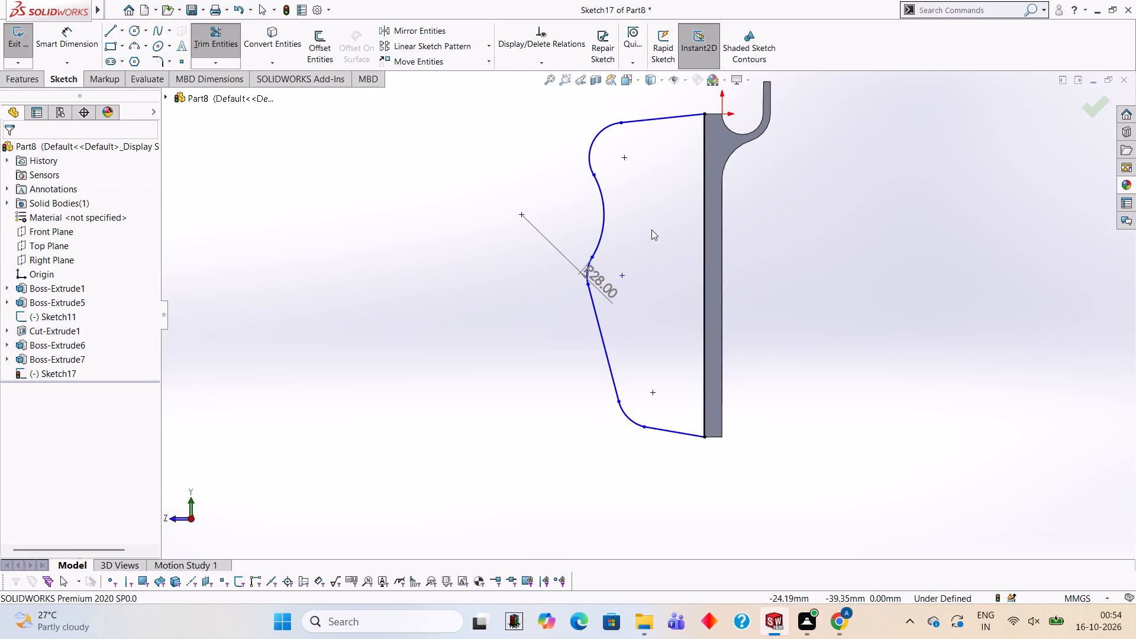
pyautogui.press('Escape')
# Add a tangent relation between the lower 12 mm arc and the bottom line.
pyautogui.click(627, 418)
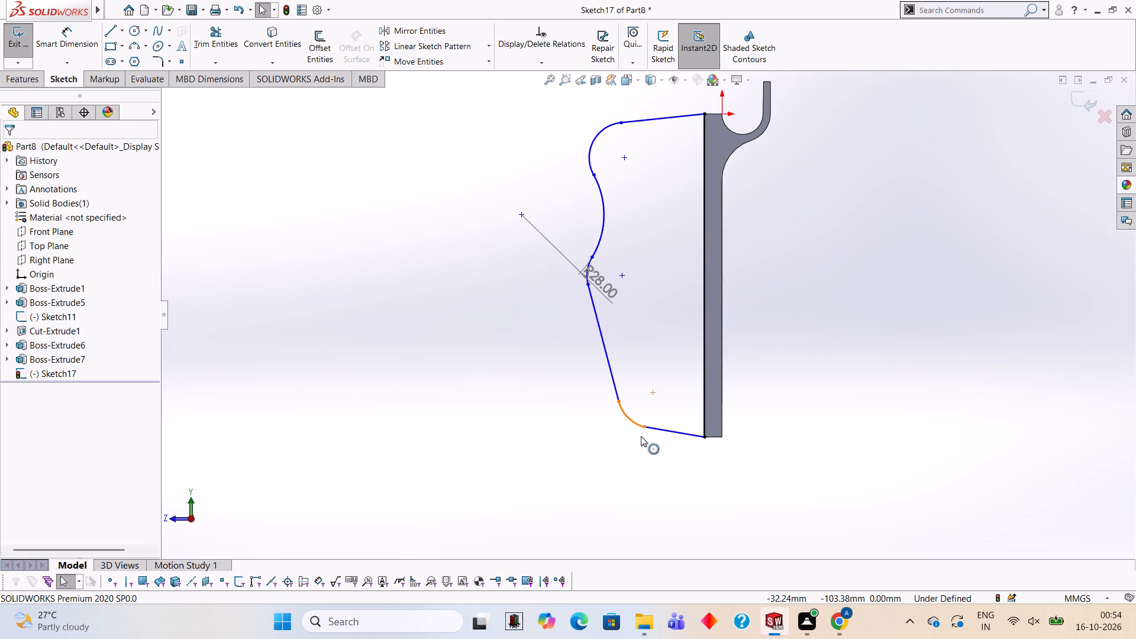
pyautogui.keyDown('ctrl'); pyautogui.click(660, 431); pyautogui.keyUp('ctrl')
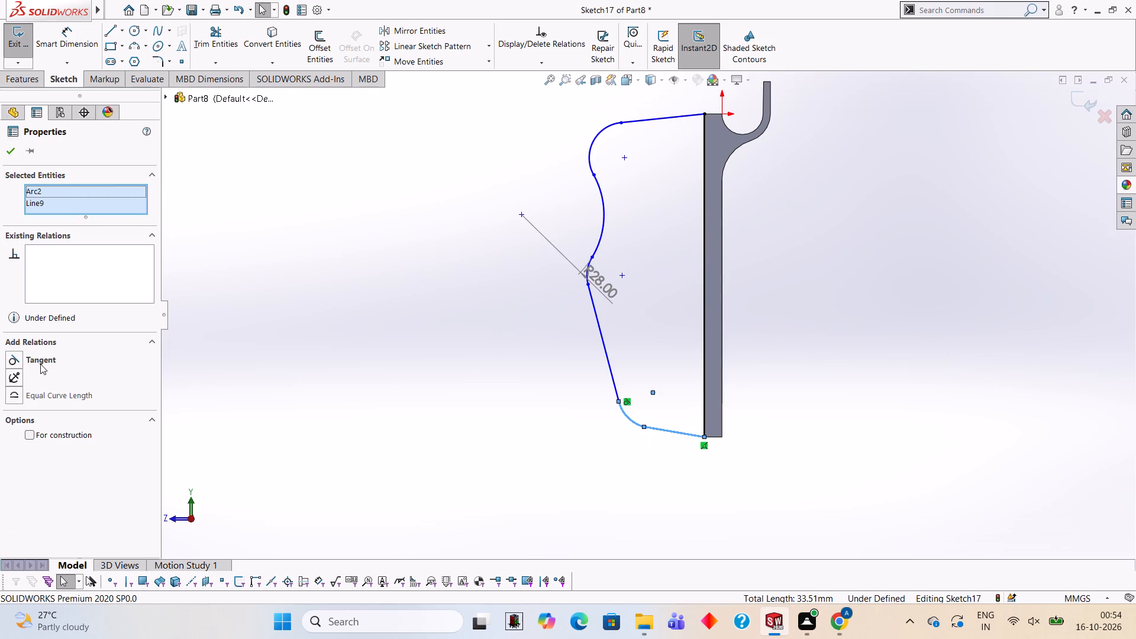
pyautogui.keyDown('ctrl'); pyautogui.click(40, 364); pyautogui.keyUp('ctrl')
pyautogui.keyDown('ctrl'); pyautogui.click(40, 364); pyautogui.keyUp('ctrl')
pyautogui.press('Escape')
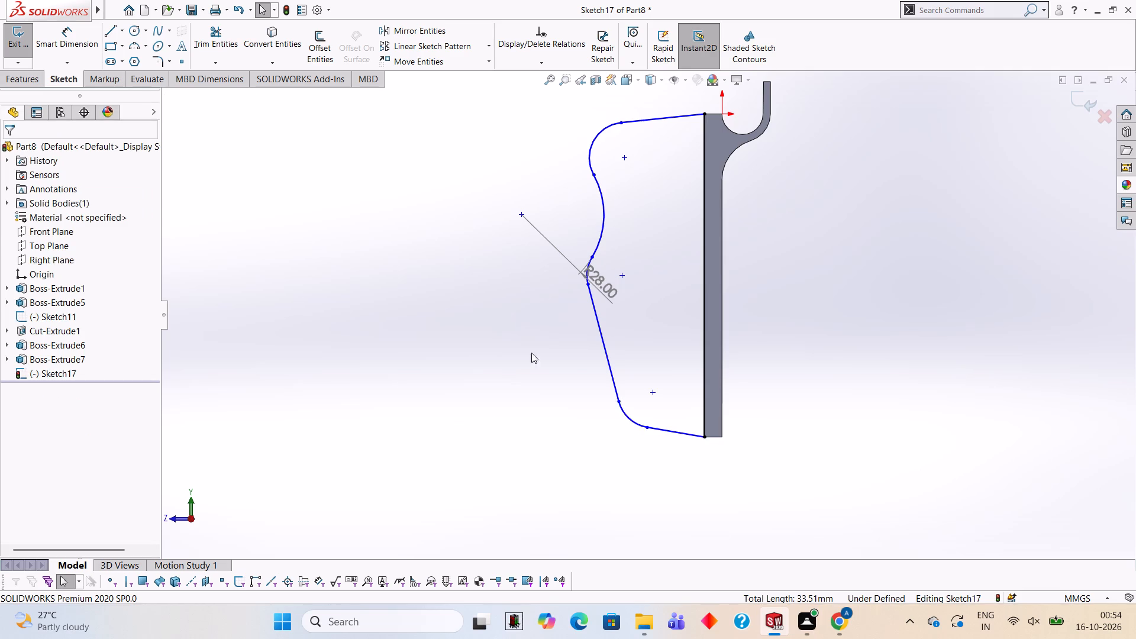
# Extrude the closed rear support profile 6 mm blind in the reversed direction, merged with the plate.
pyautogui.scroll(1, 580, 335)
pyautogui.moveTo(580, 335); pyautogui.dragTo(619, 338, button='middle')
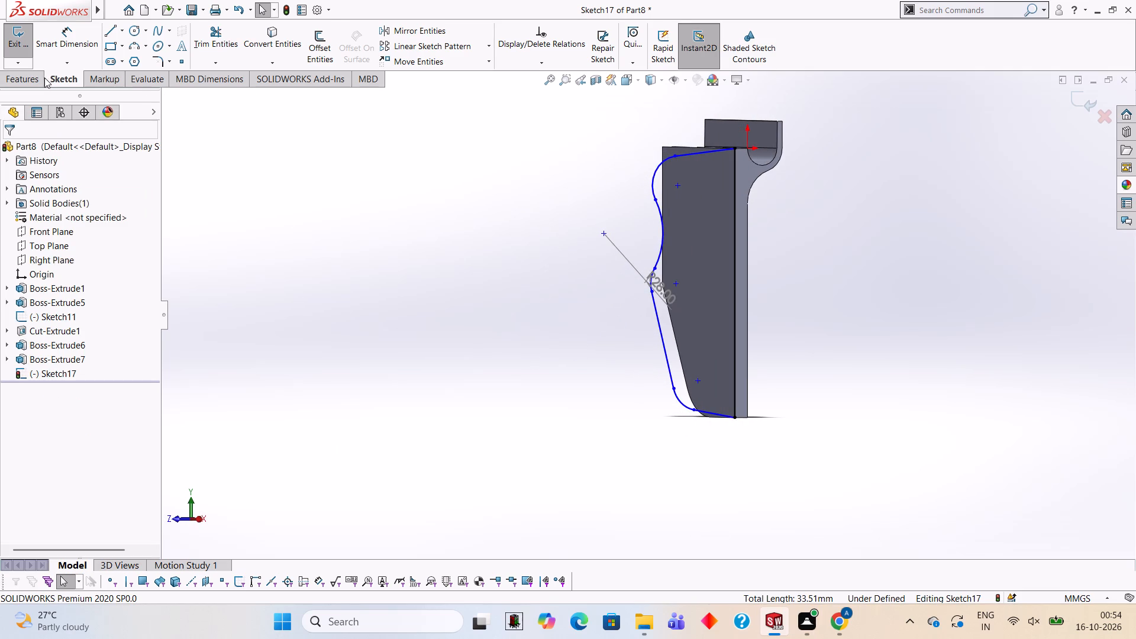
pyautogui.click(37, 78)
pyautogui.click(32, 53)
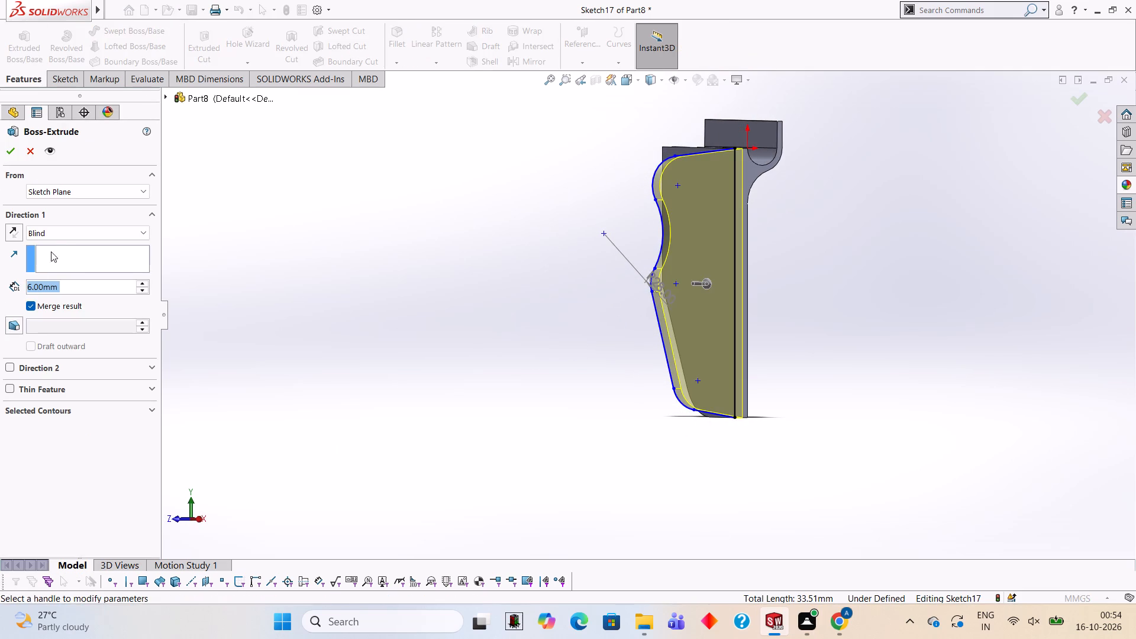
pyautogui.click(8, 230)
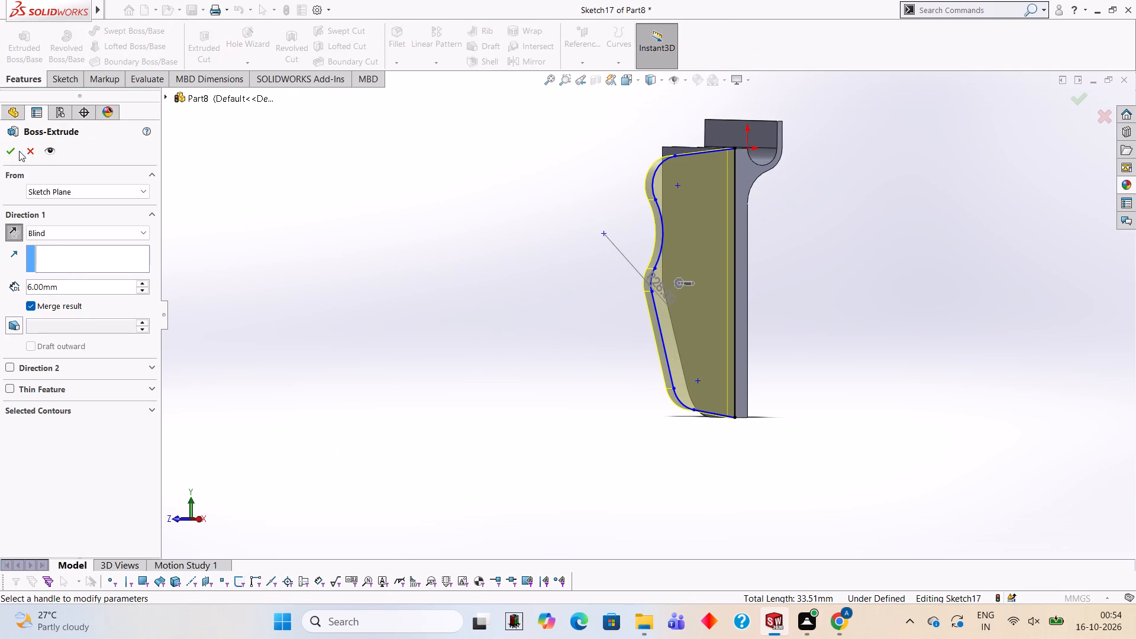
pyautogui.click(10, 149)
pyautogui.click(386, 298)
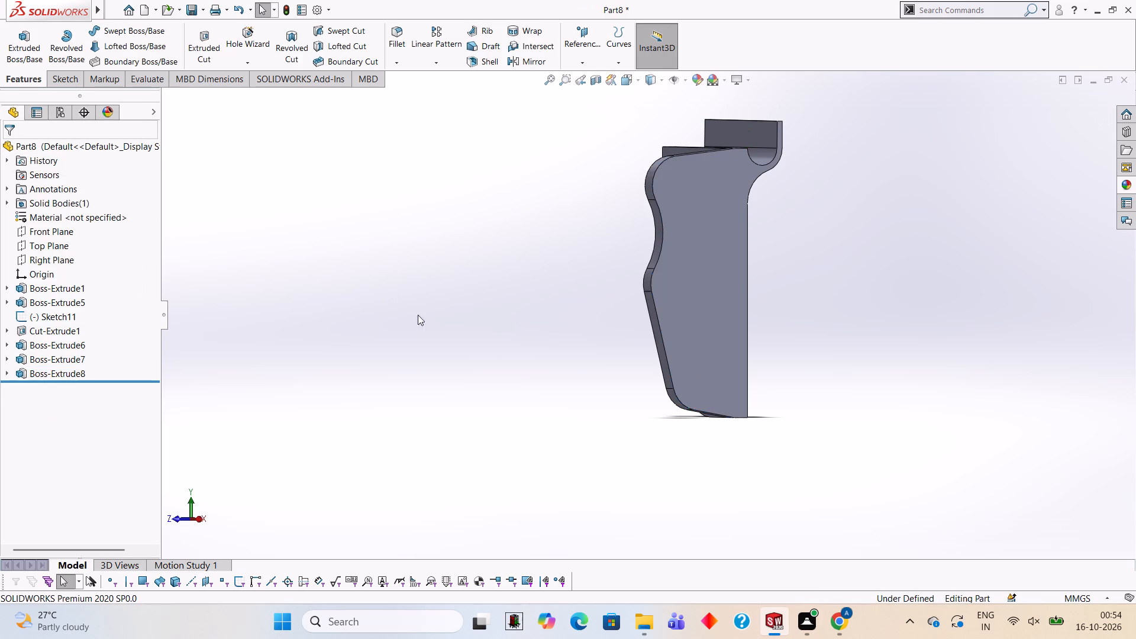
# Open a new sketch on the rear support's large flat side face adjoining the plate's back, viewed face-on.
pyautogui.moveTo(481, 332); pyautogui.dragTo(641, 356, button='middle')
pyautogui.scroll(1, 612, 309)
pyautogui.scroll(-2, 670, 217)
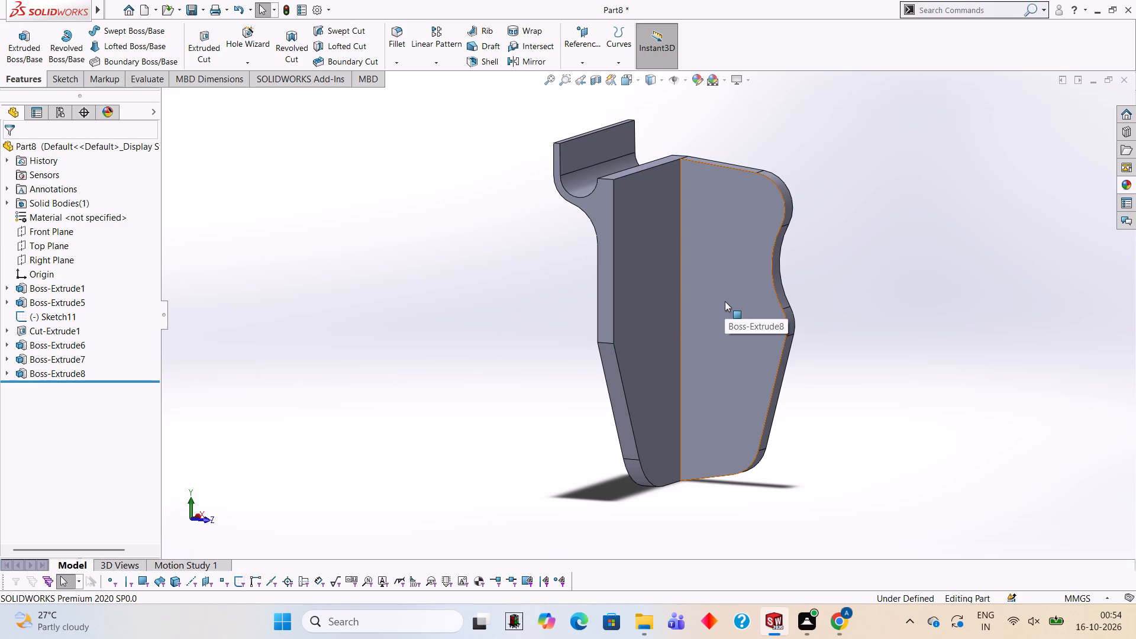
pyautogui.moveTo(747, 291); pyautogui.dragTo(734, 292, button='middle')
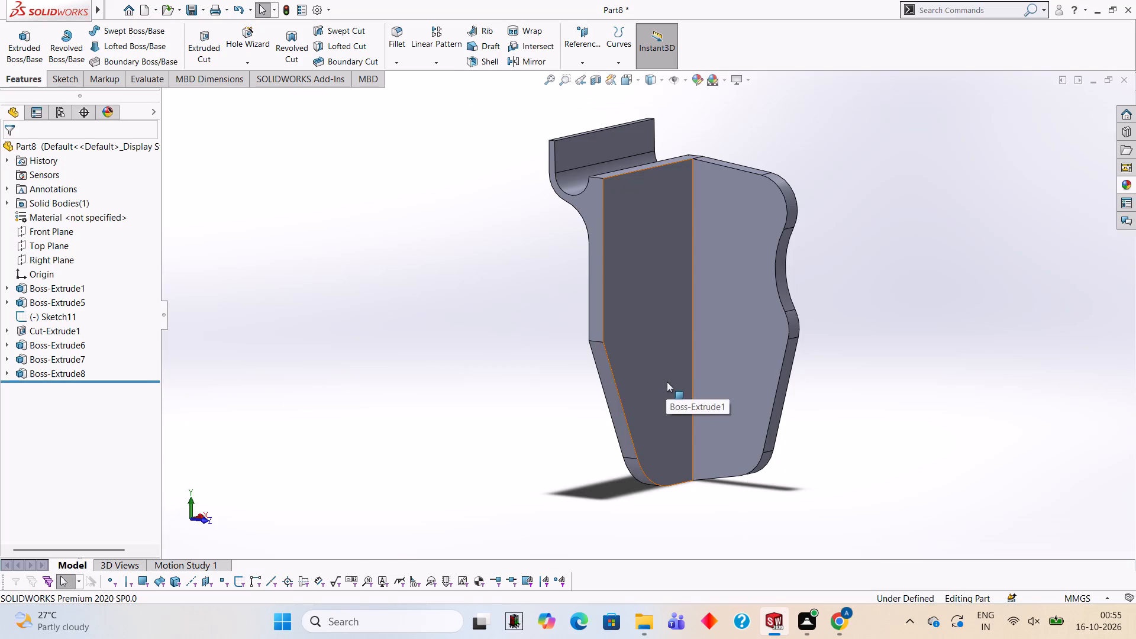
pyautogui.moveTo(686, 340); pyautogui.dragTo(701, 340, button='middle')
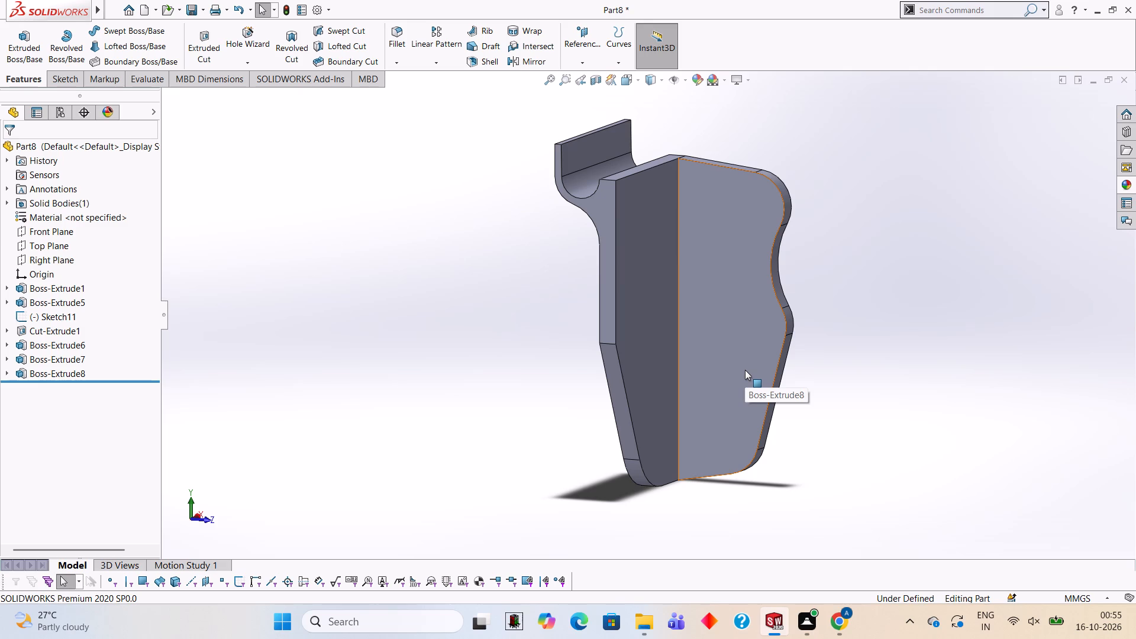
pyautogui.click(707, 279)
pyautogui.click(758, 242)
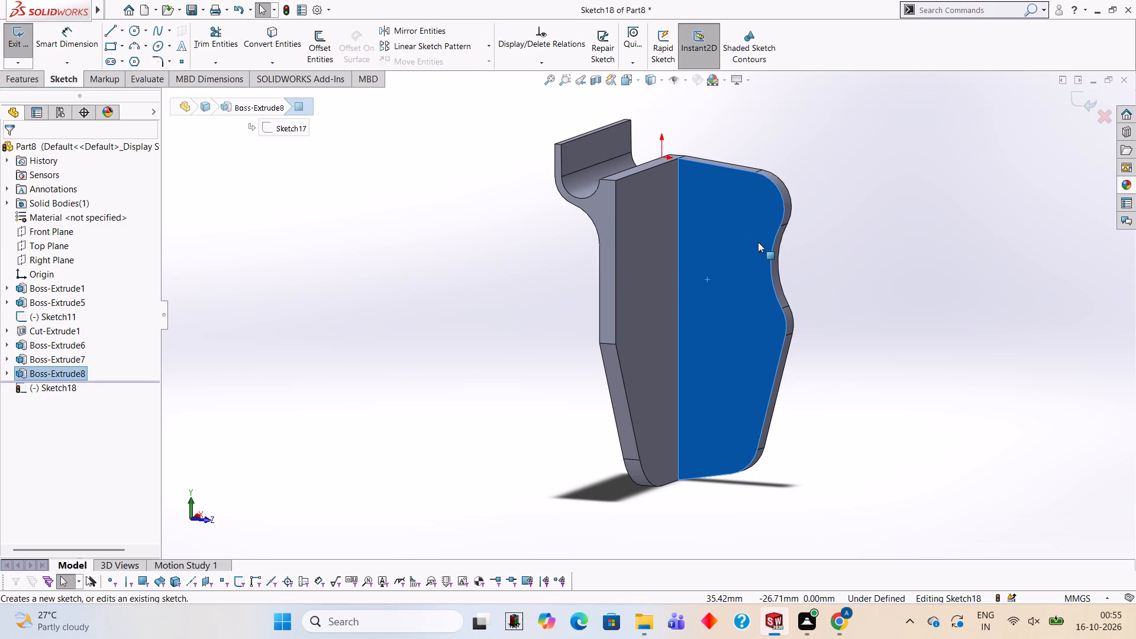
pyautogui.hotkey('ctrl', '8')
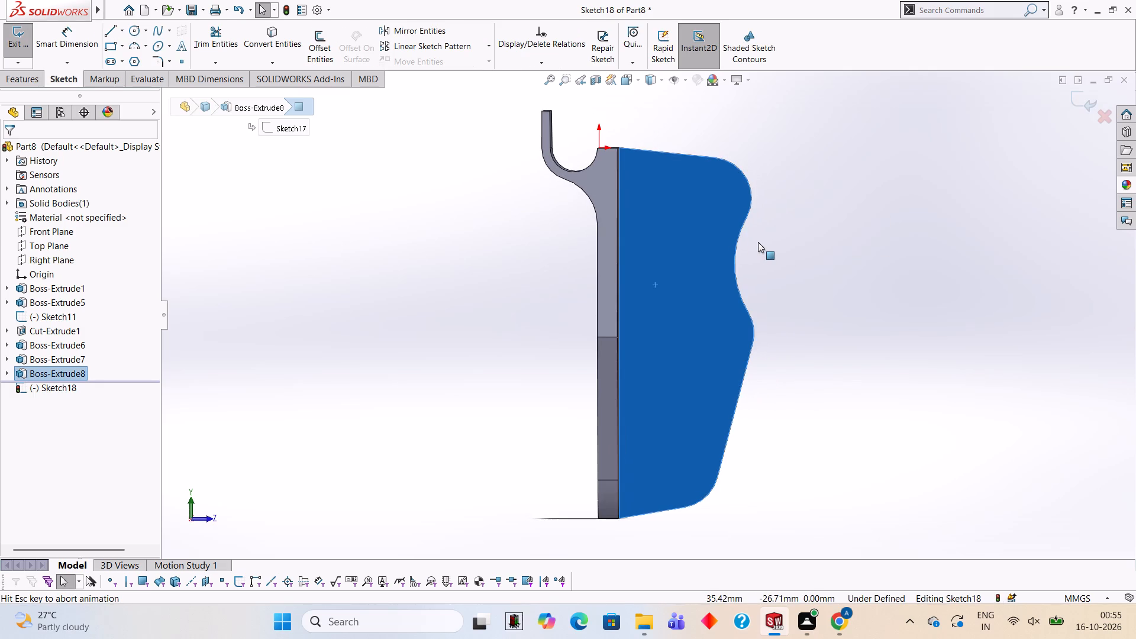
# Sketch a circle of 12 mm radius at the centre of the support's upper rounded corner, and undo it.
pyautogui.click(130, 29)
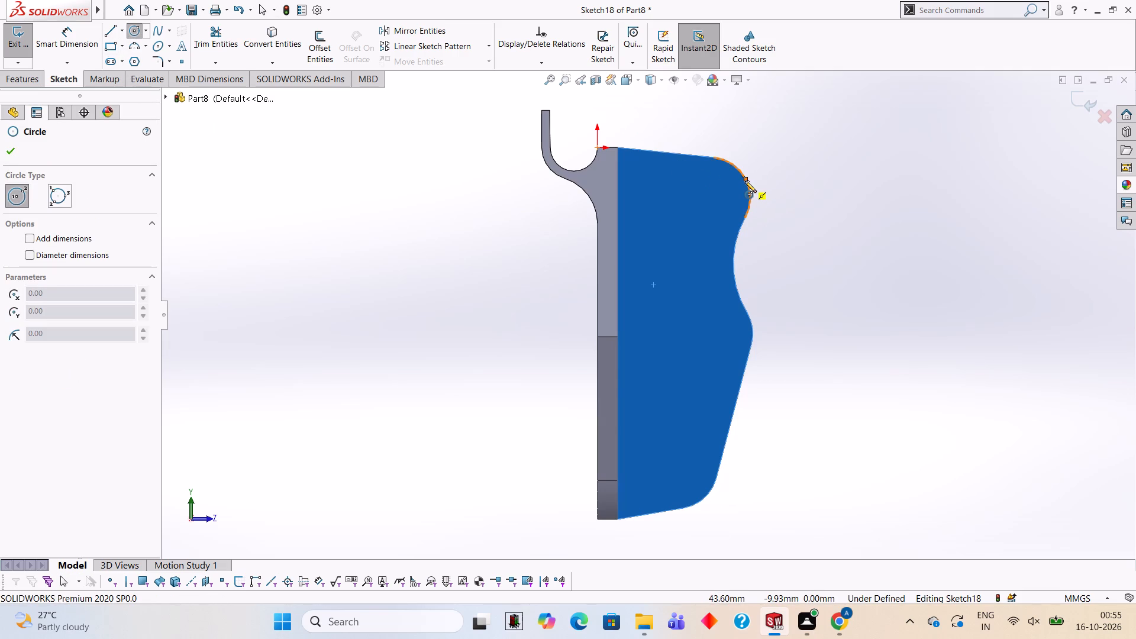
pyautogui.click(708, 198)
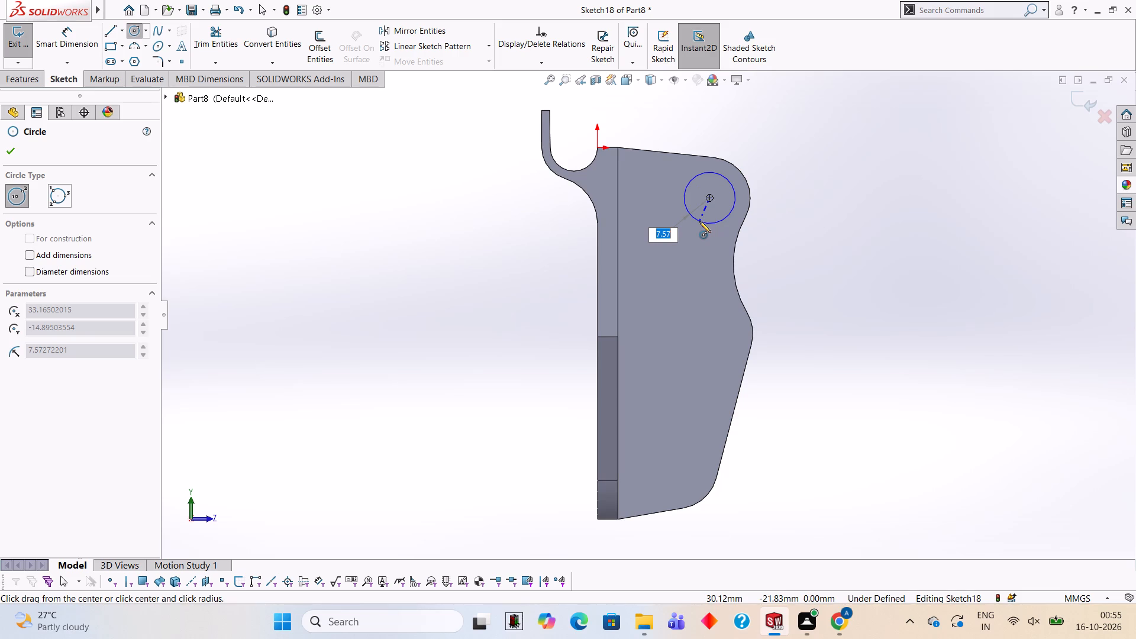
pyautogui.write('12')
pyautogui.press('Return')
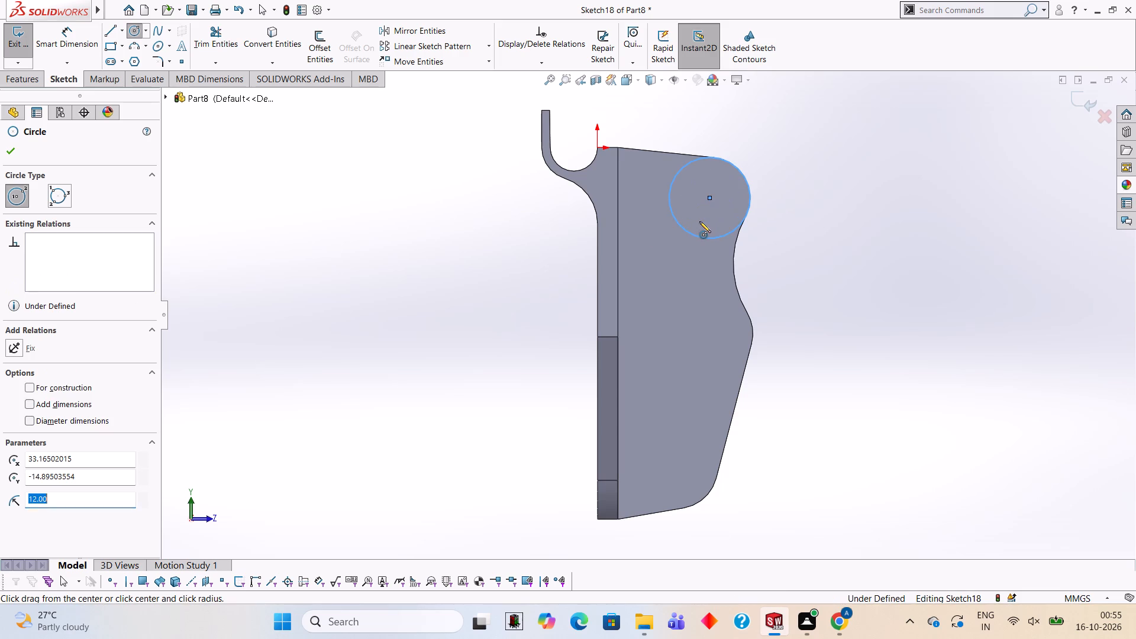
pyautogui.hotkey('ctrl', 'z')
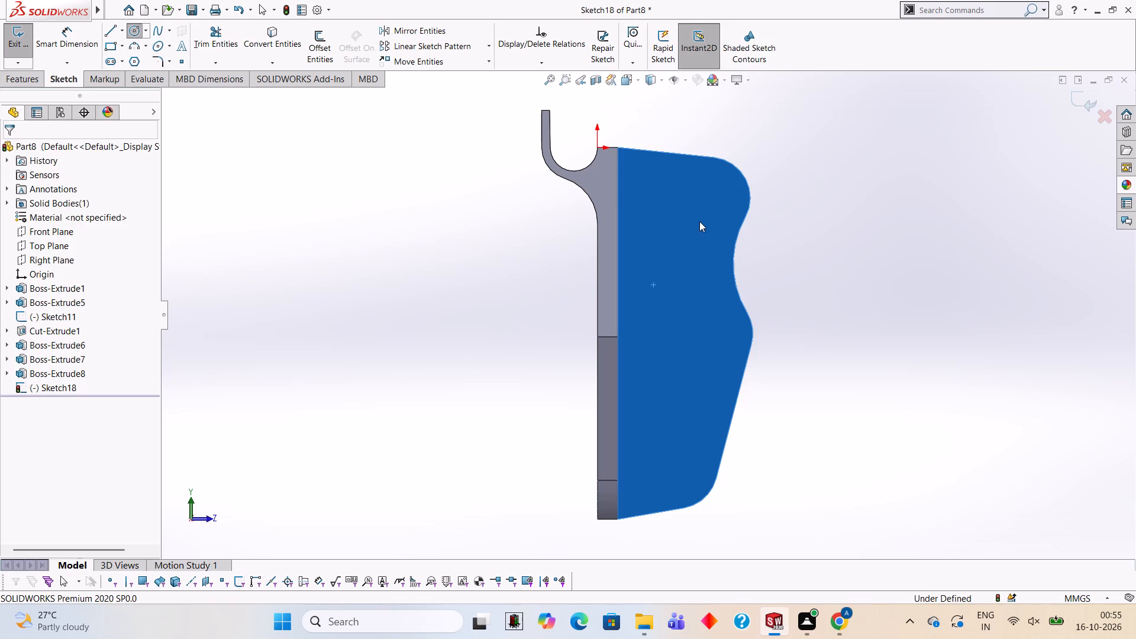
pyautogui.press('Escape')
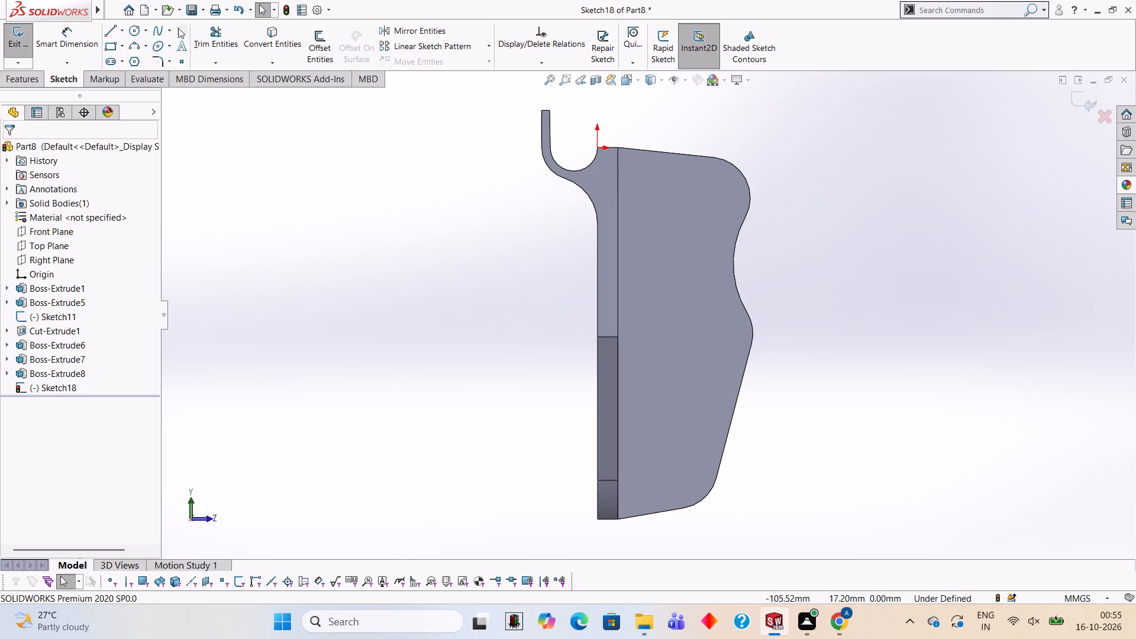
# Sketch a 12 mm diameter circle at the upper rounded corner's centre, with automatic dimensions and diameter dimensions enabled.
pyautogui.click(134, 29)
pyautogui.click(88, 240)
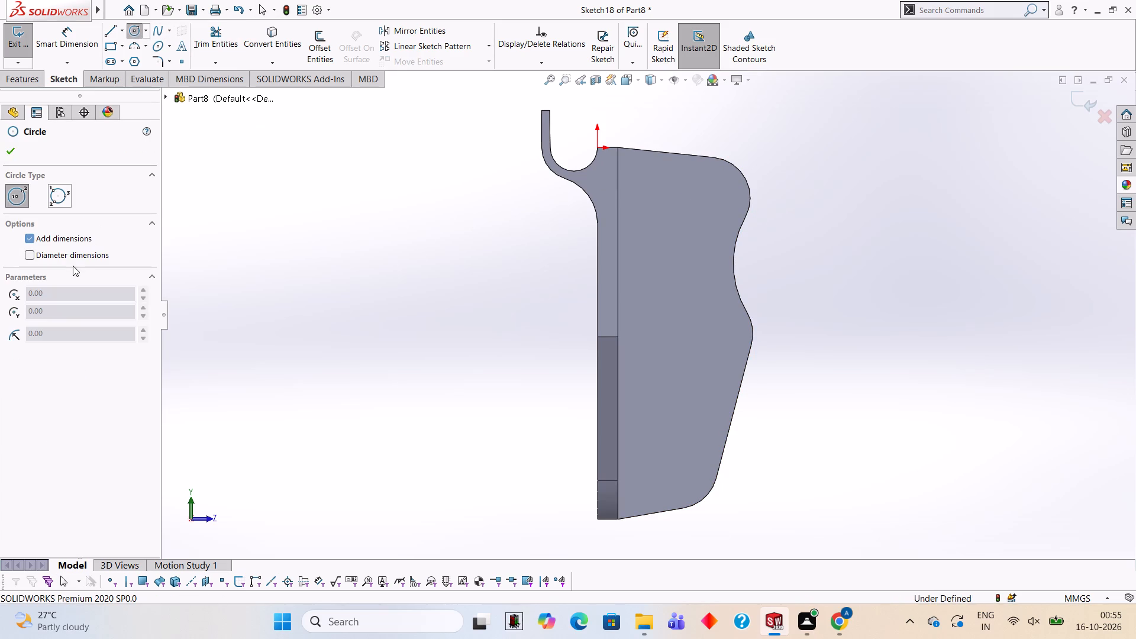
pyautogui.click(72, 263)
pyautogui.click(72, 259)
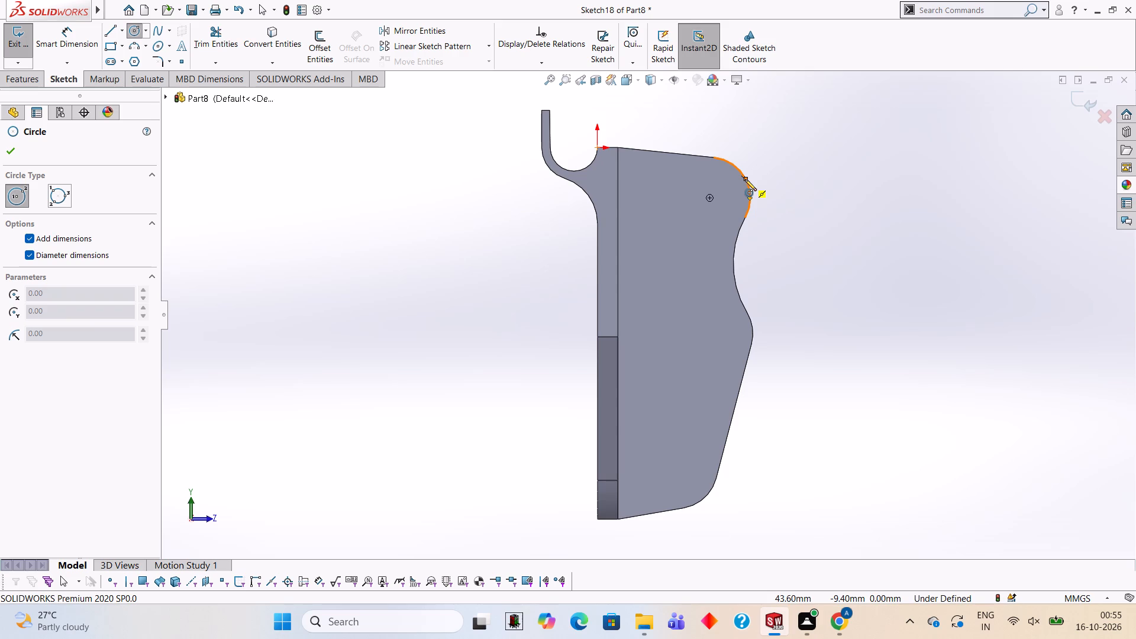
pyautogui.click(706, 198)
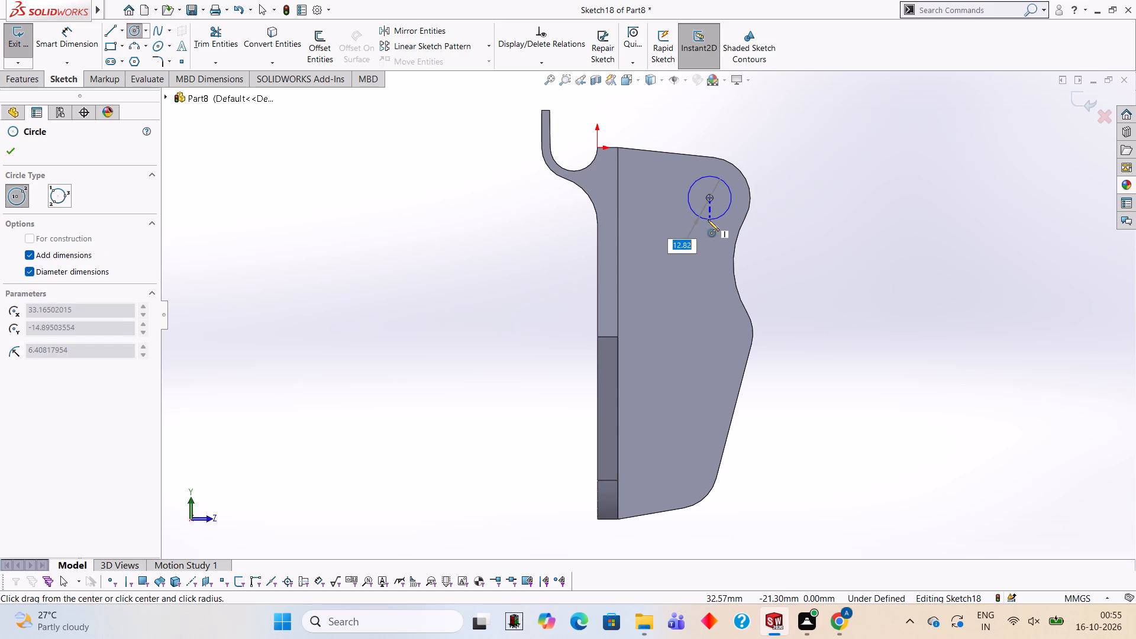
pyautogui.write('12')
pyautogui.press('Return')
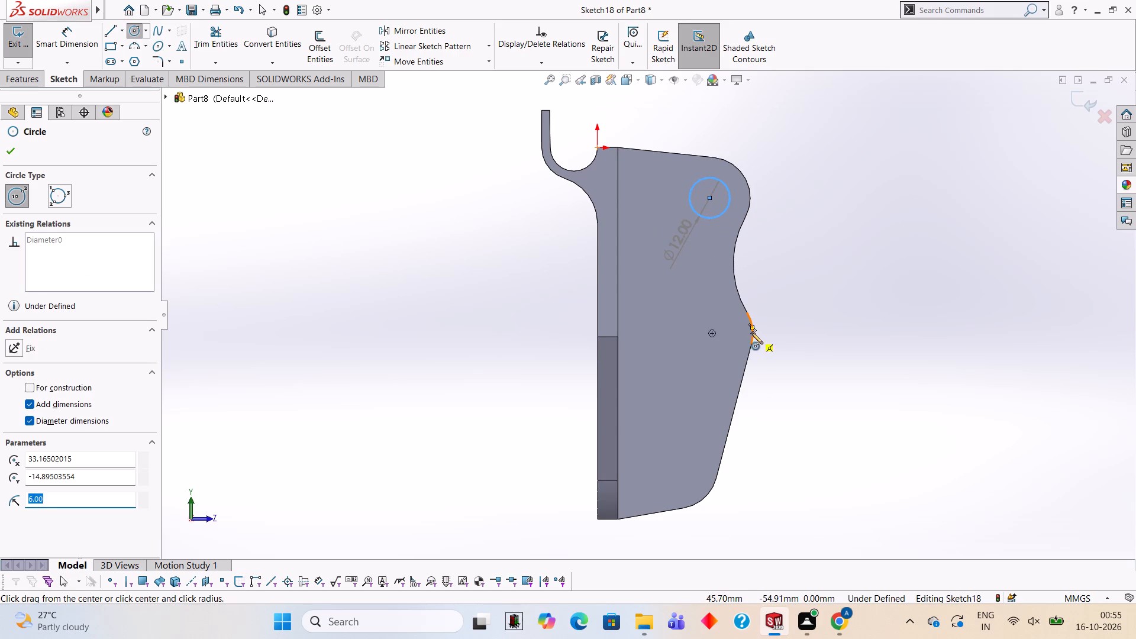
# Sketch two more 12 mm diameter circles, centred on the support's middle rounded lobe and its lower rounded corner.
pyautogui.click(712, 334)
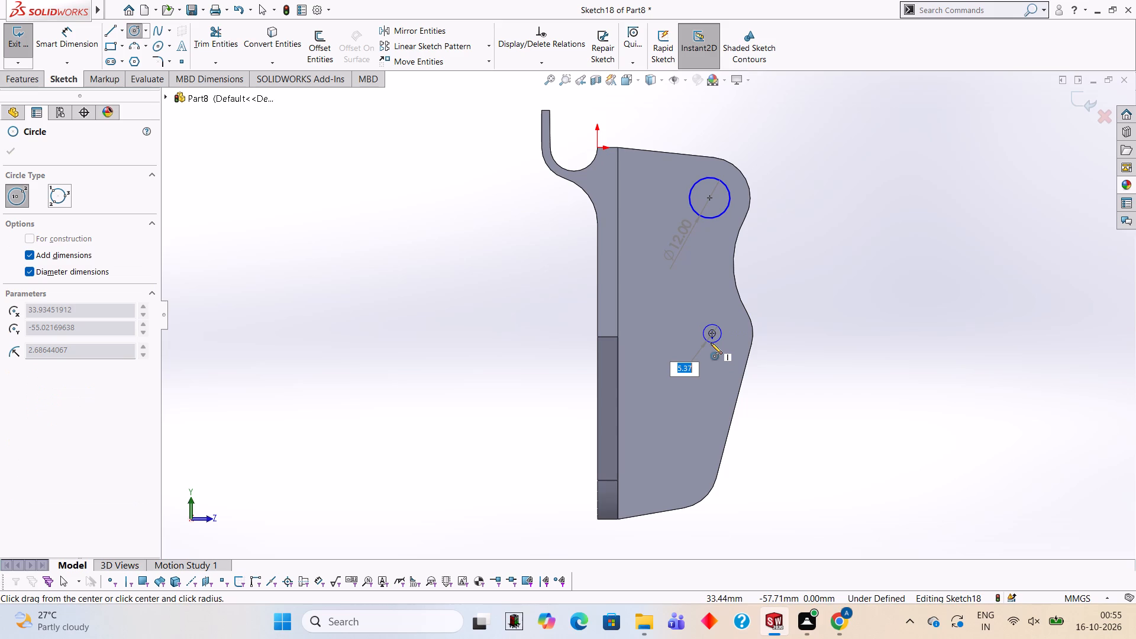
pyautogui.write('12')
pyautogui.press('Return')
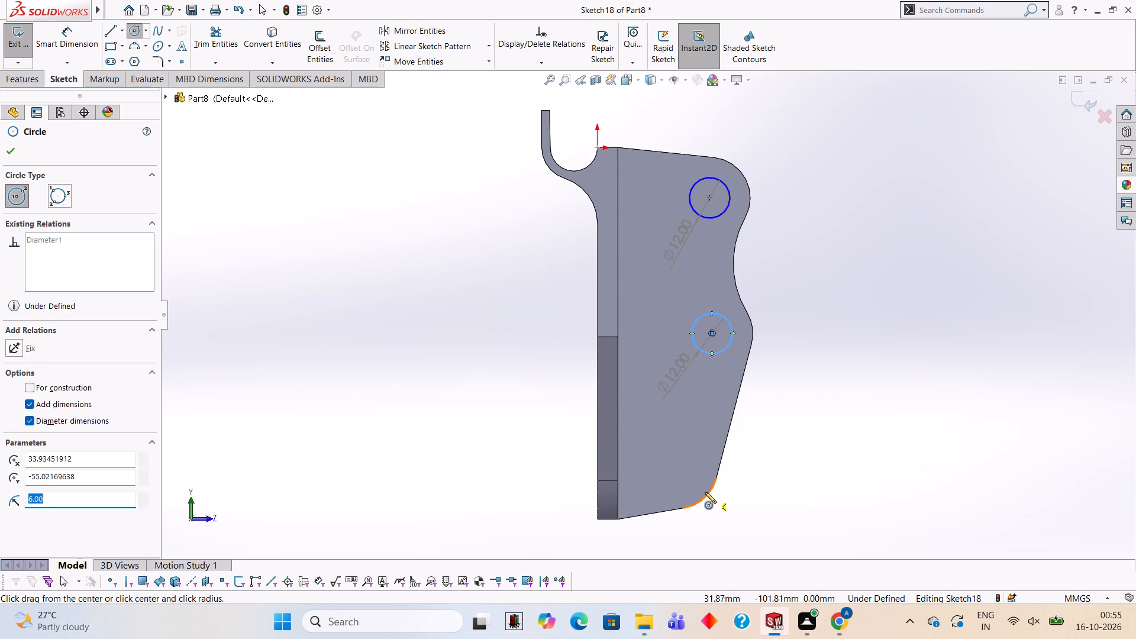
pyautogui.click(678, 467)
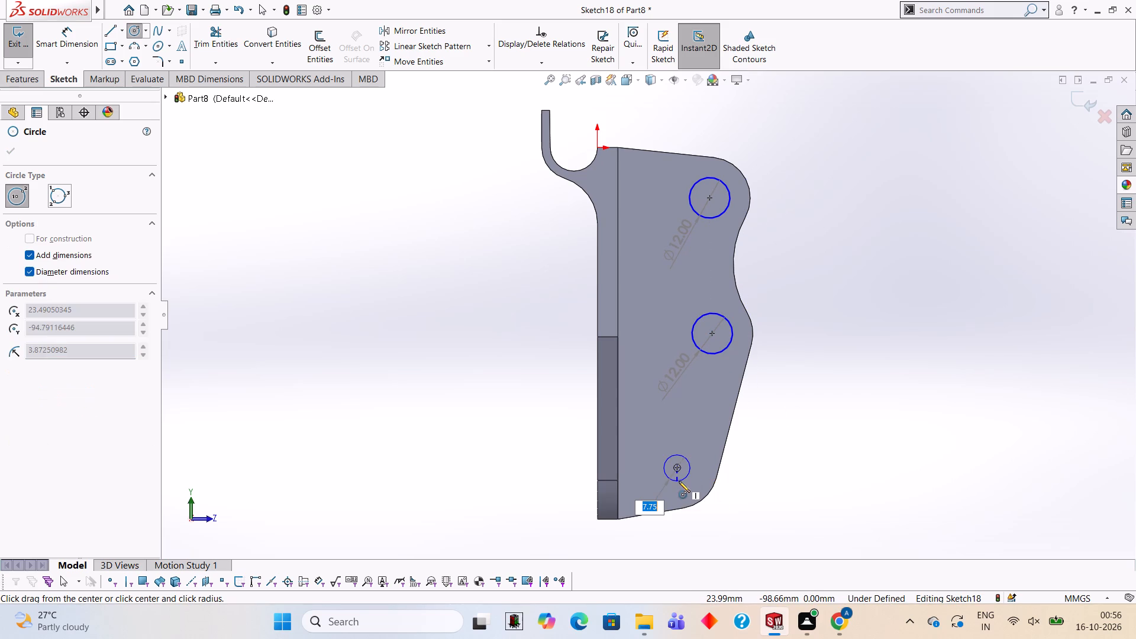
pyautogui.write('12')
pyautogui.press('Return')
pyautogui.press('Escape')
pyautogui.press('Escape')
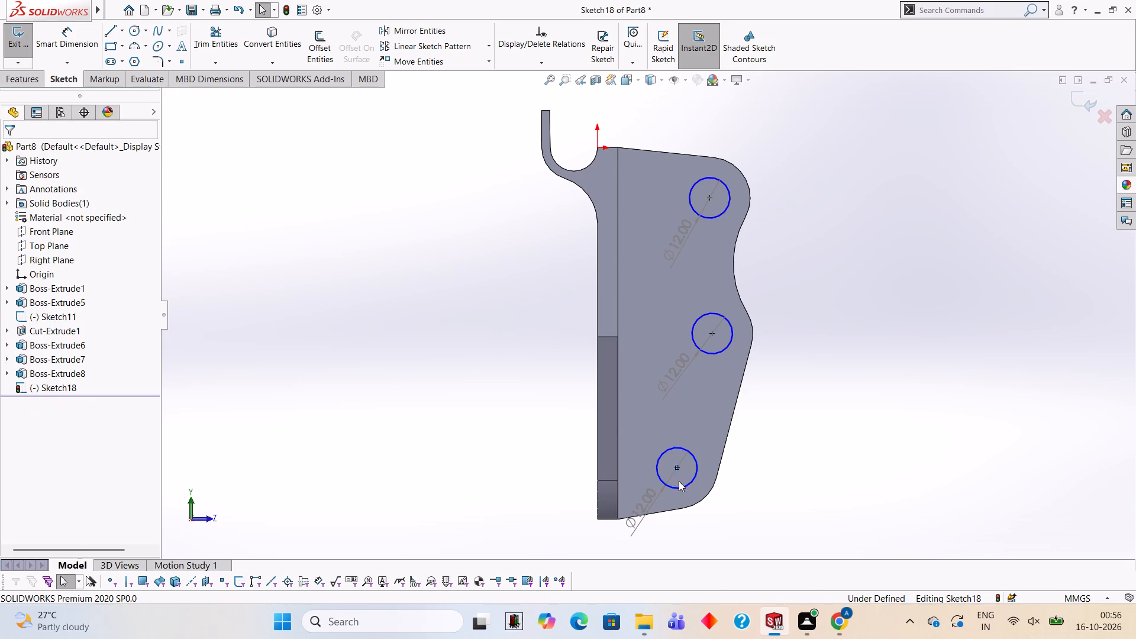
# Add a 12 mm diameter dimension to each of the three hole circles on the support.
pyautogui.moveTo(843, 377); pyautogui.dragTo(784, 388, button='middle')
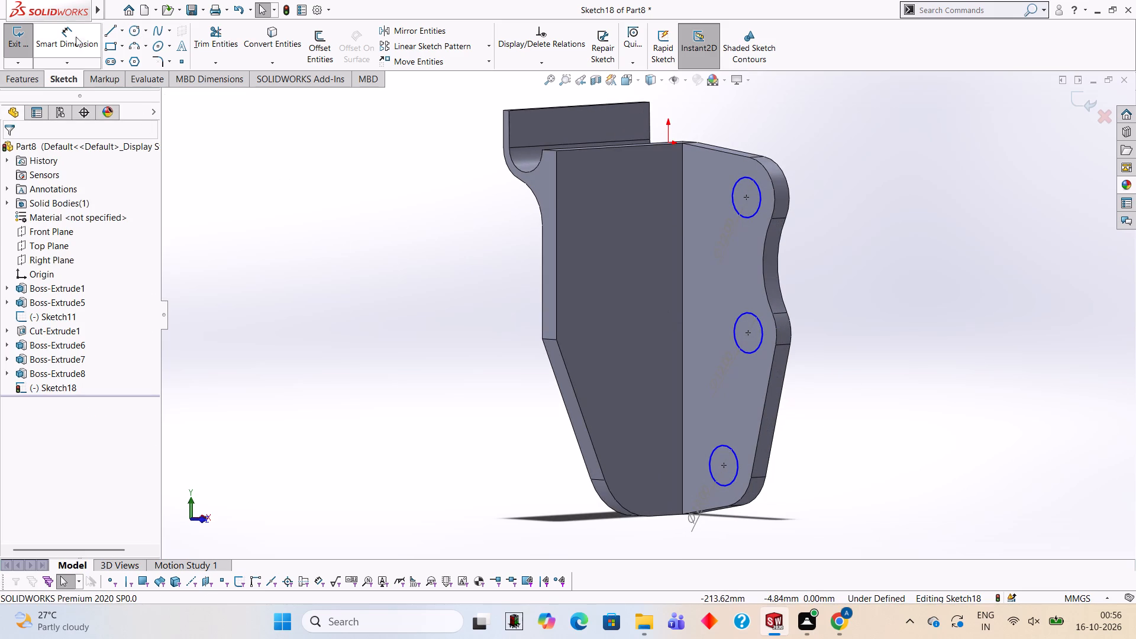
pyautogui.click(75, 29)
pyautogui.click(761, 201)
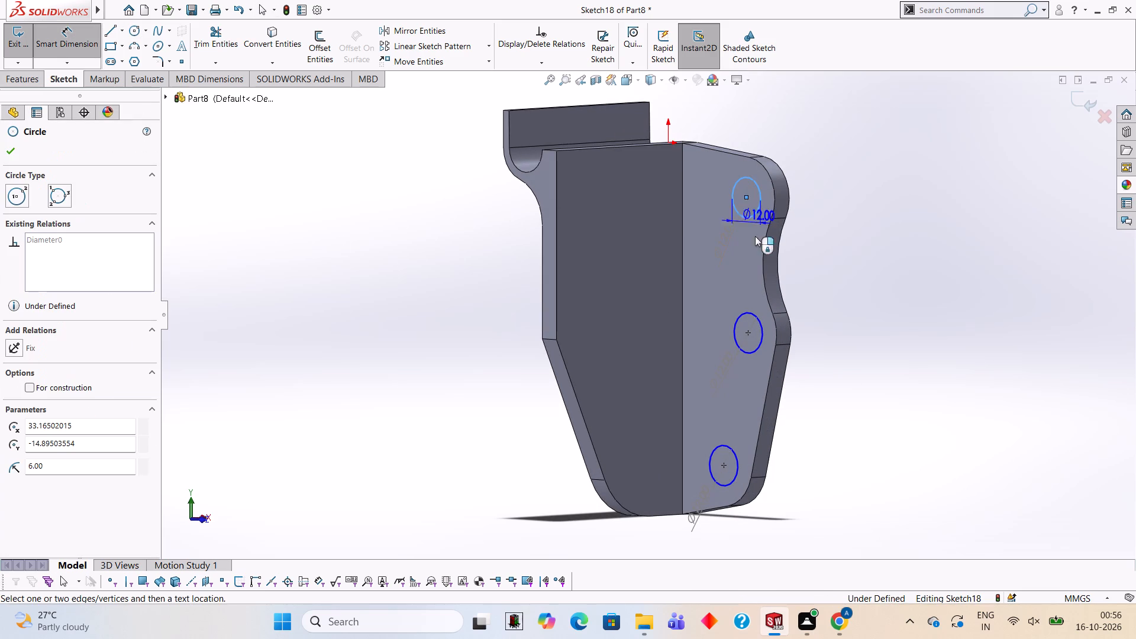
pyautogui.click(701, 252)
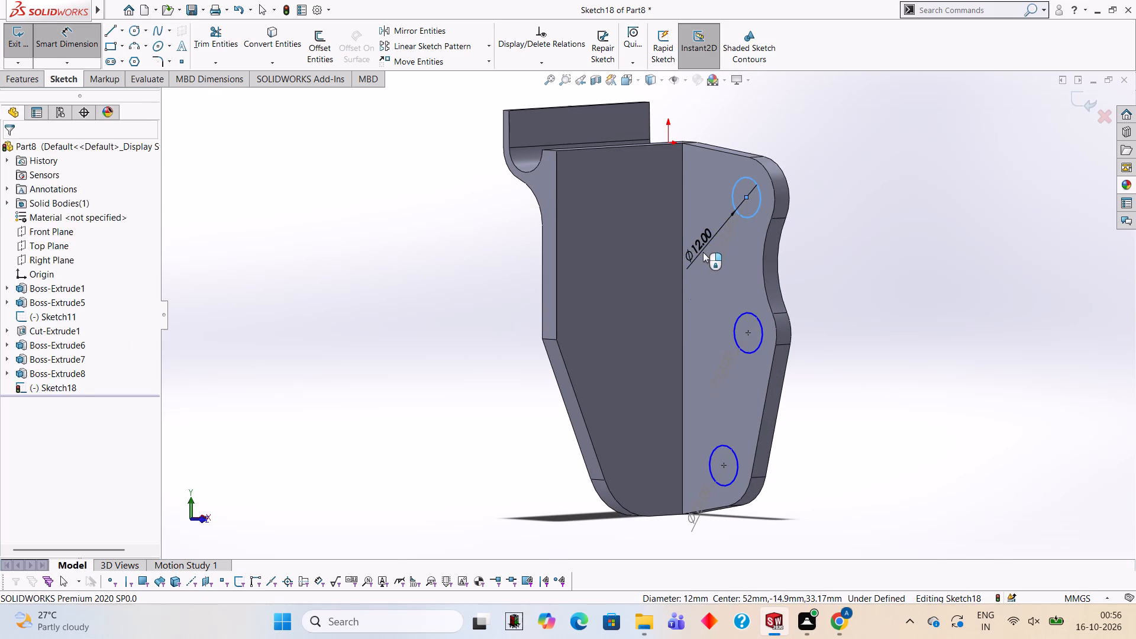
pyautogui.click(649, 235)
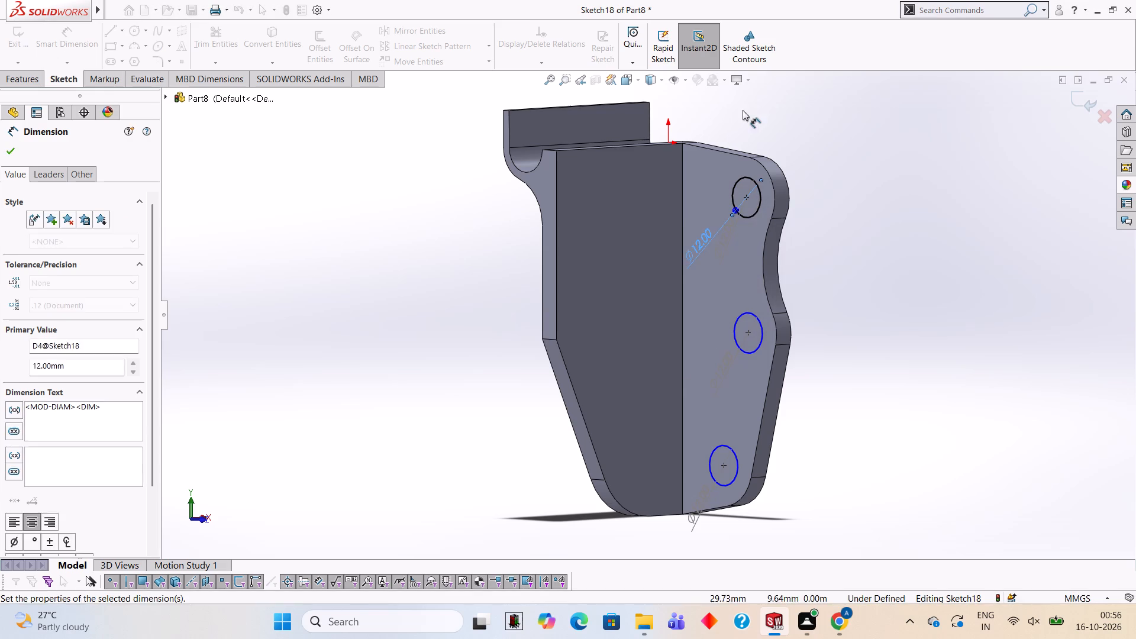
pyautogui.click(748, 105)
pyautogui.click(738, 349)
pyautogui.click(701, 387)
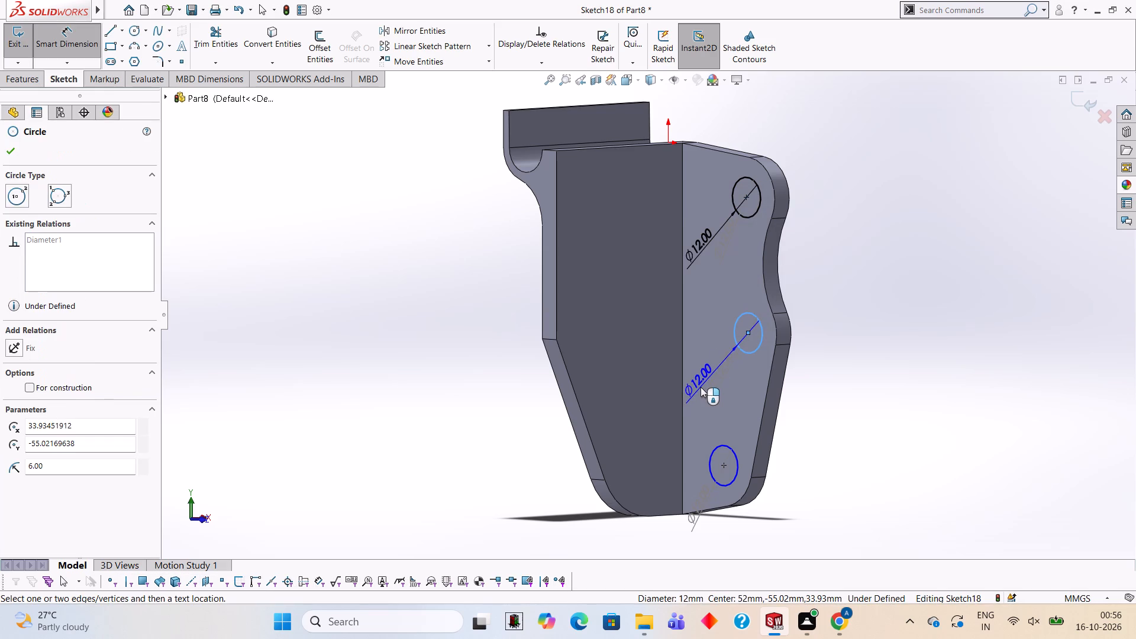
pyautogui.click(650, 372)
pyautogui.click(863, 296)
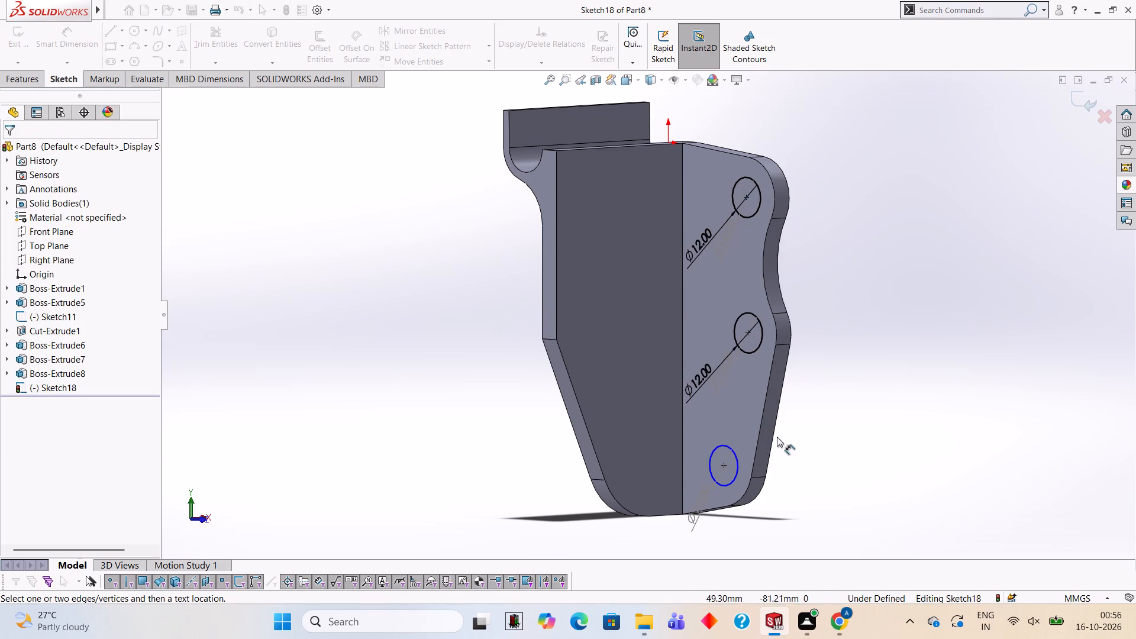
pyautogui.click(710, 467)
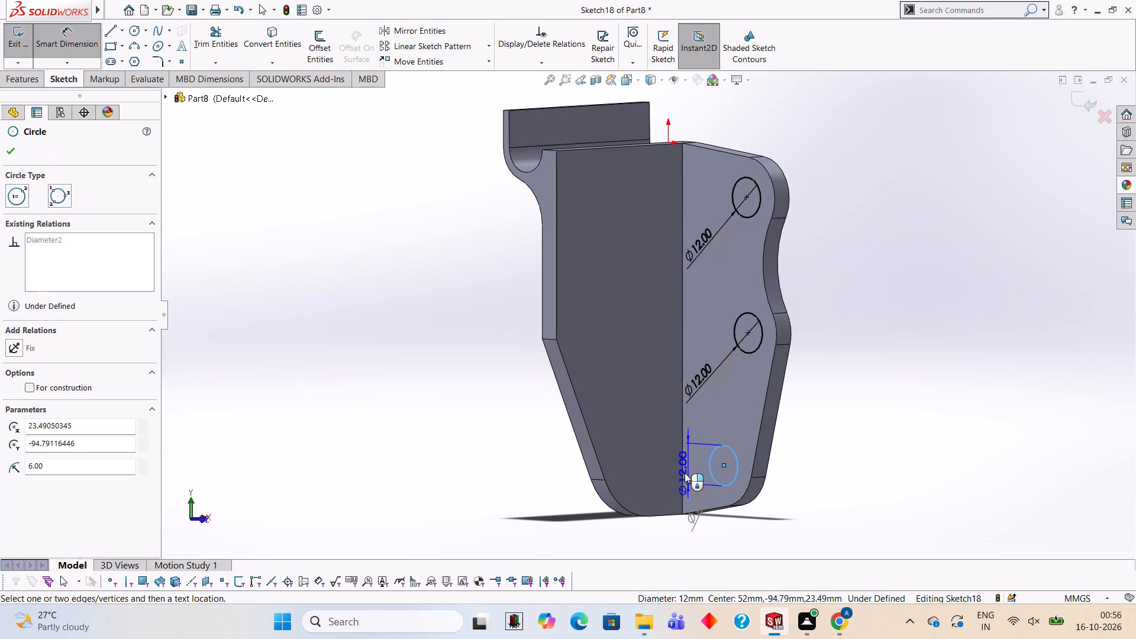
pyautogui.click(688, 513)
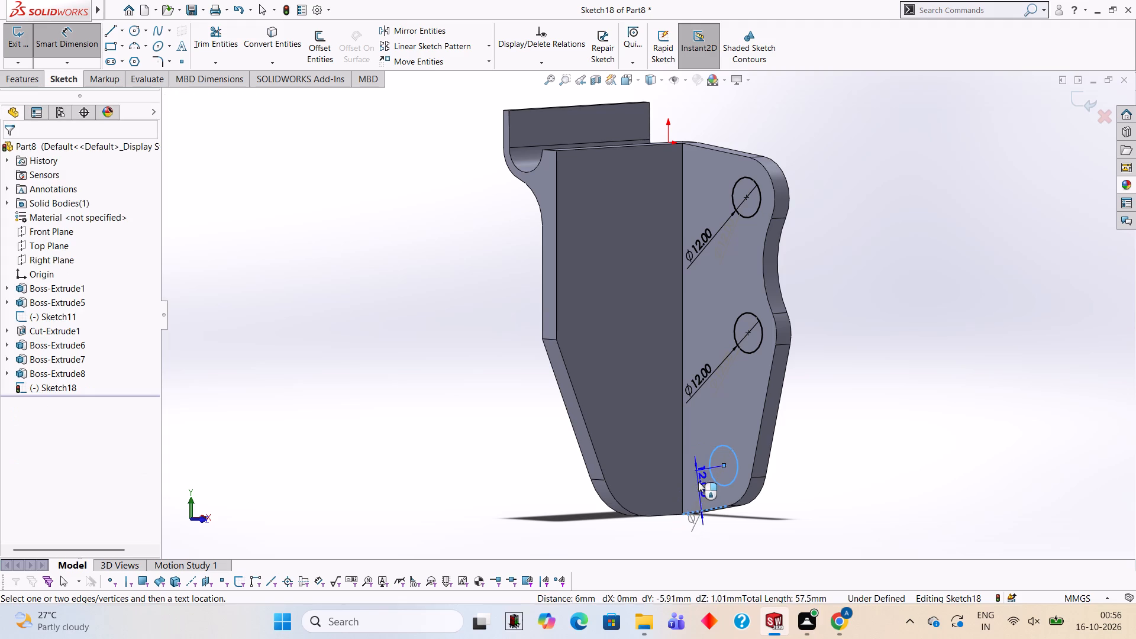
pyautogui.press('Escape')
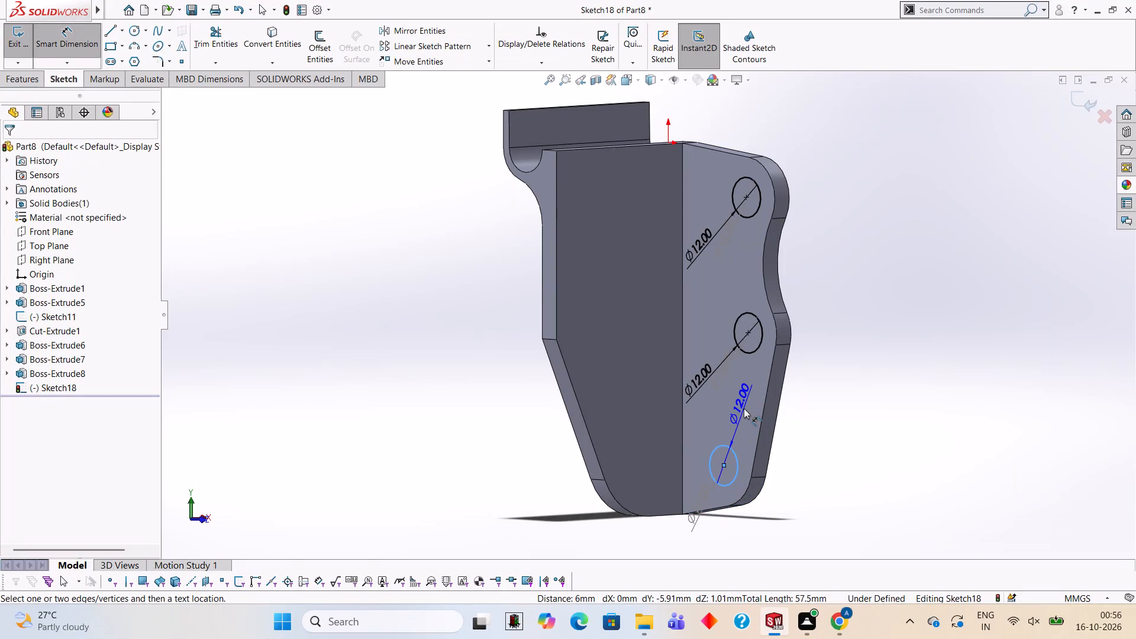
pyautogui.click(744, 408)
pyautogui.click(699, 390)
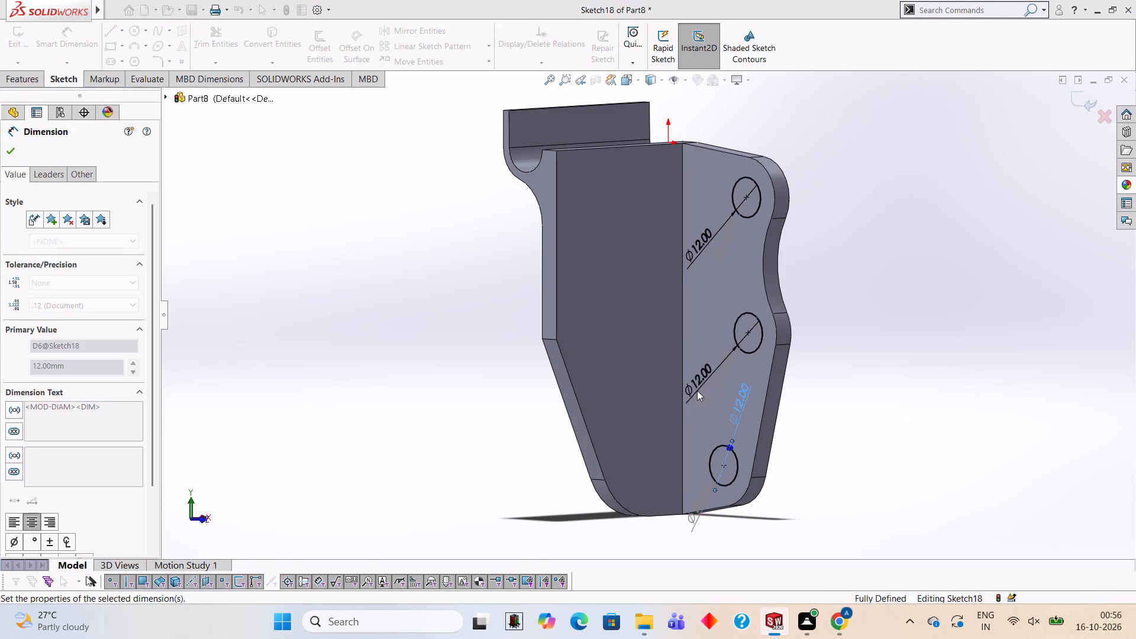
pyautogui.click(872, 372)
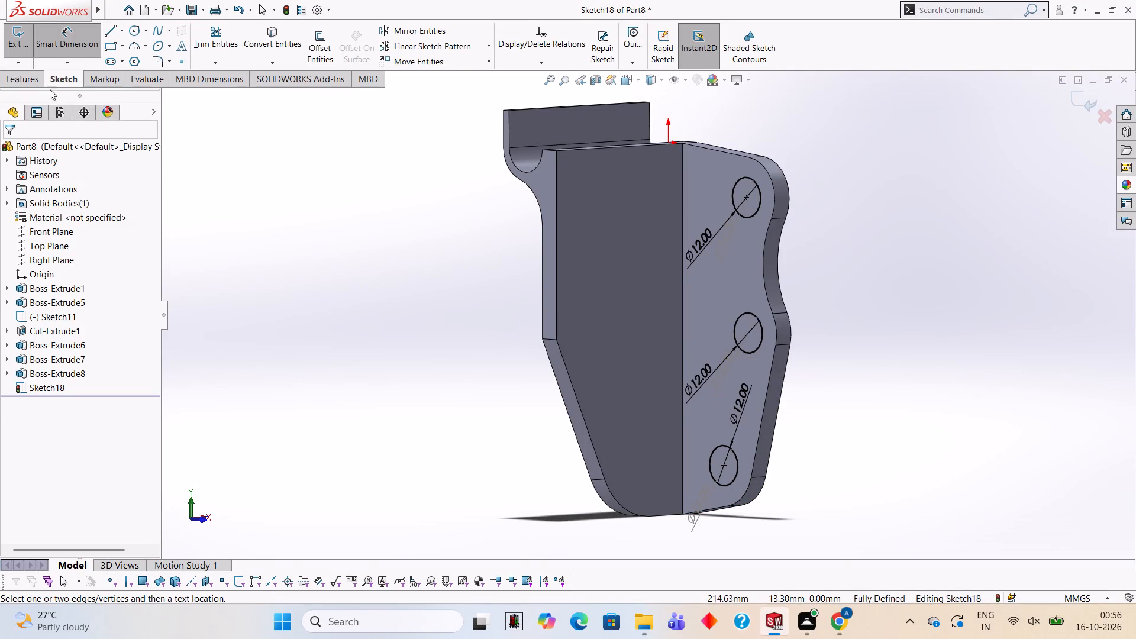
# Cut the three circles through the support with a 6 mm blind Extruded Cut.
pyautogui.click(31, 81)
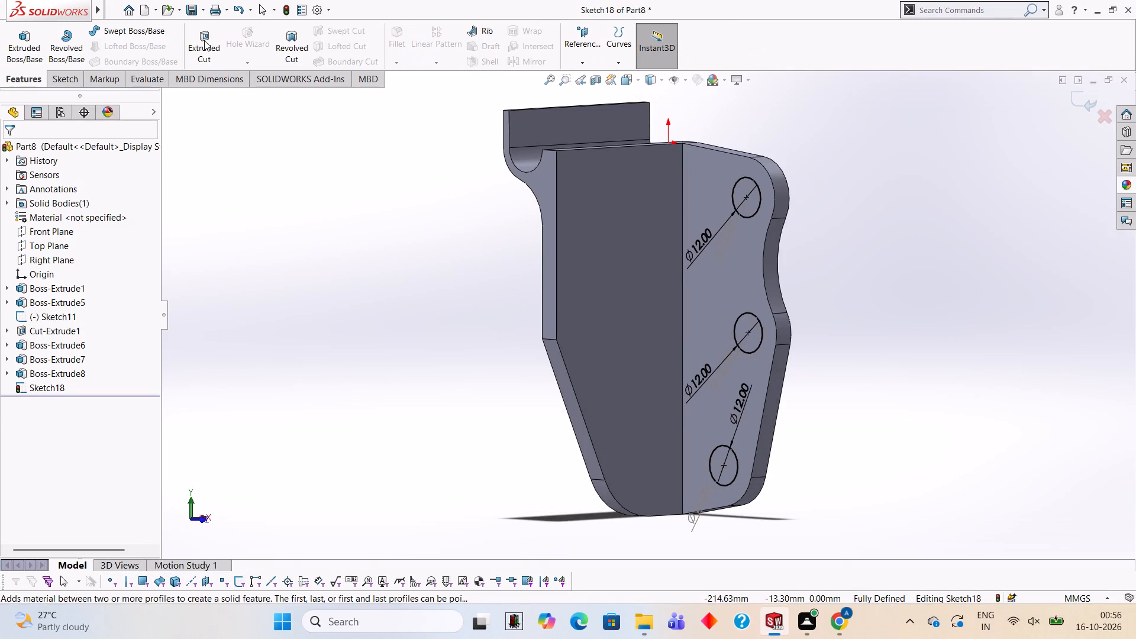
pyautogui.click(204, 40)
pyautogui.moveTo(716, 156); pyautogui.dragTo(675, 160, button='middle')
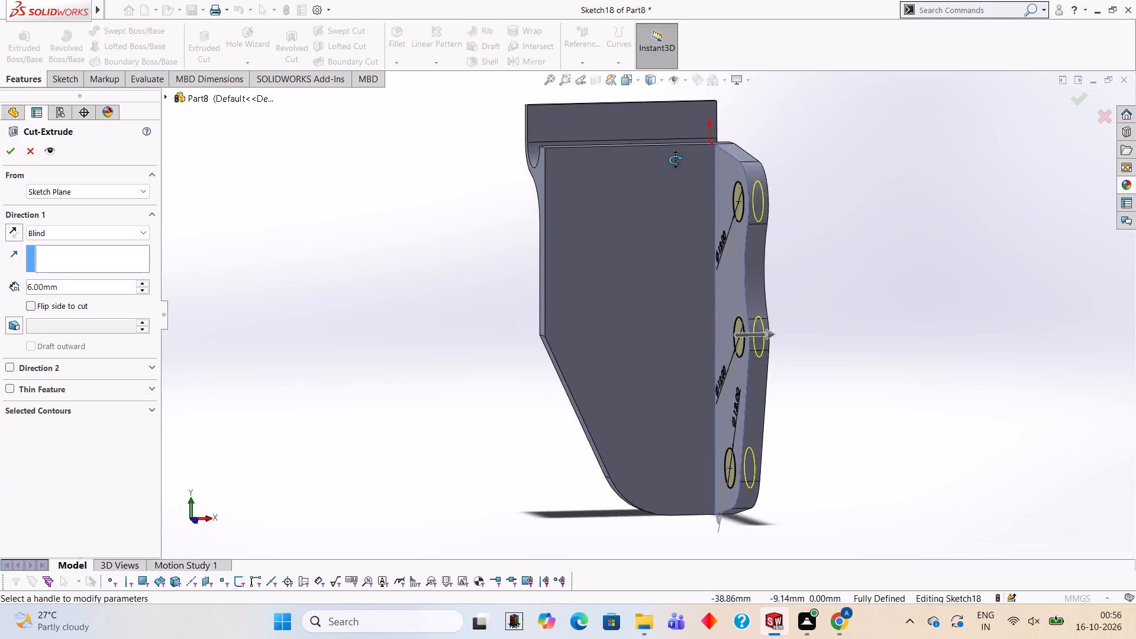
pyautogui.moveTo(675, 160); pyautogui.dragTo(644, 162, button='middle')
pyautogui.click(8, 156)
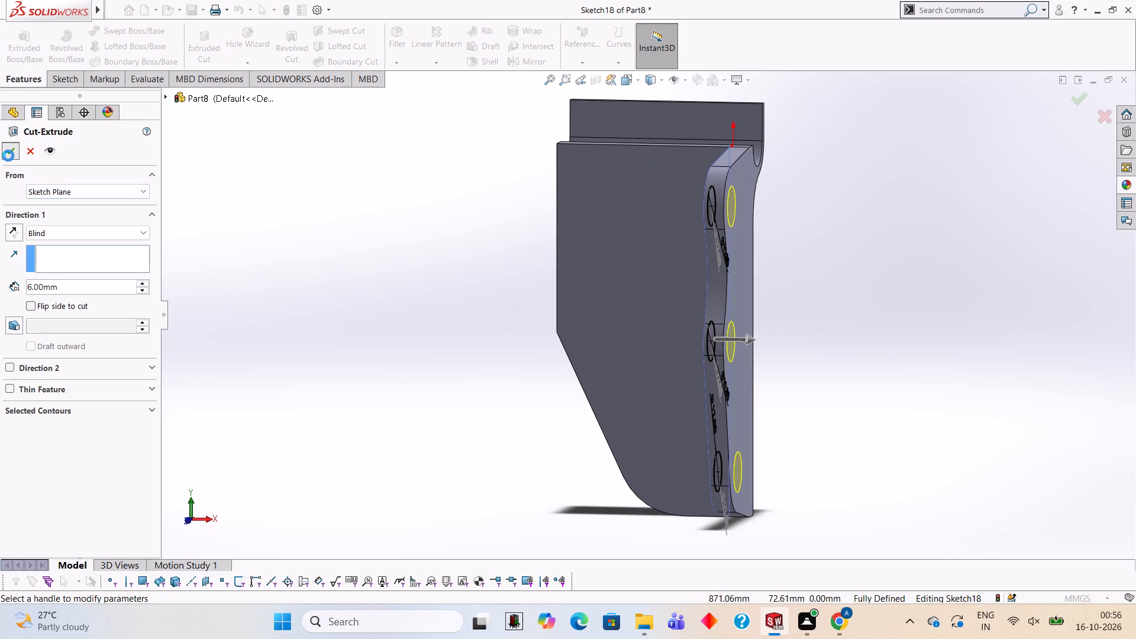
pyautogui.click(293, 264)
# Open a new sketch on the main plate's large flat face adjoining the support, viewed face-on.
pyautogui.moveTo(314, 270); pyautogui.dragTo(404, 269, button='middle')
pyautogui.scroll(3, 420, 284)
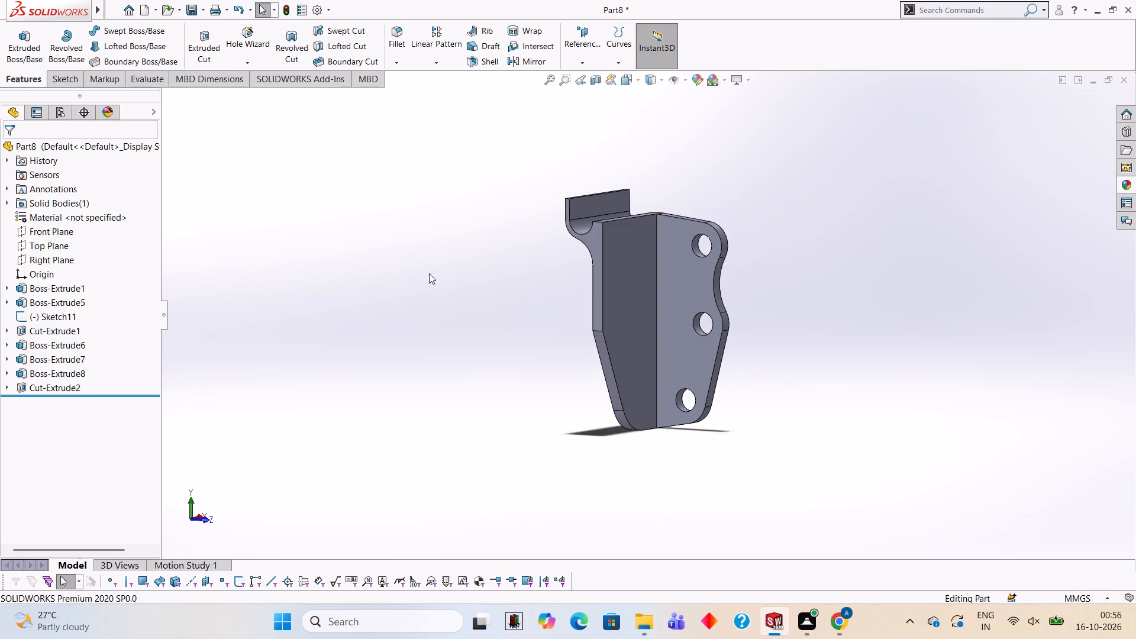
pyautogui.moveTo(686, 350); pyautogui.dragTo(665, 330, button='middle')
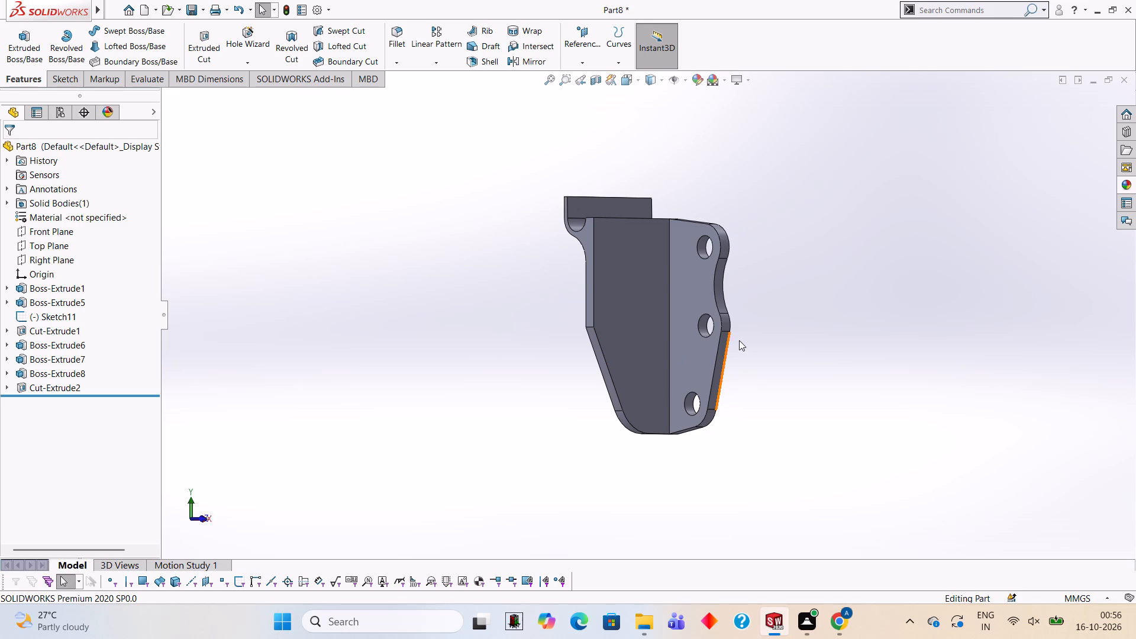
pyautogui.moveTo(760, 327); pyautogui.dragTo(721, 331, button='middle')
pyautogui.click(647, 384)
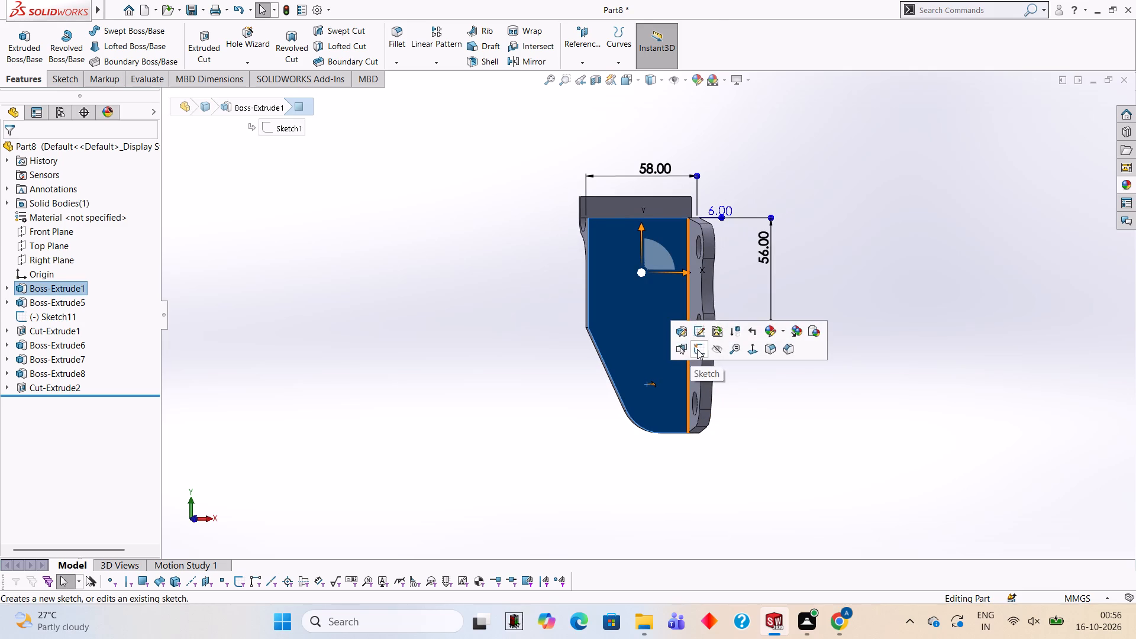
pyautogui.click(701, 347)
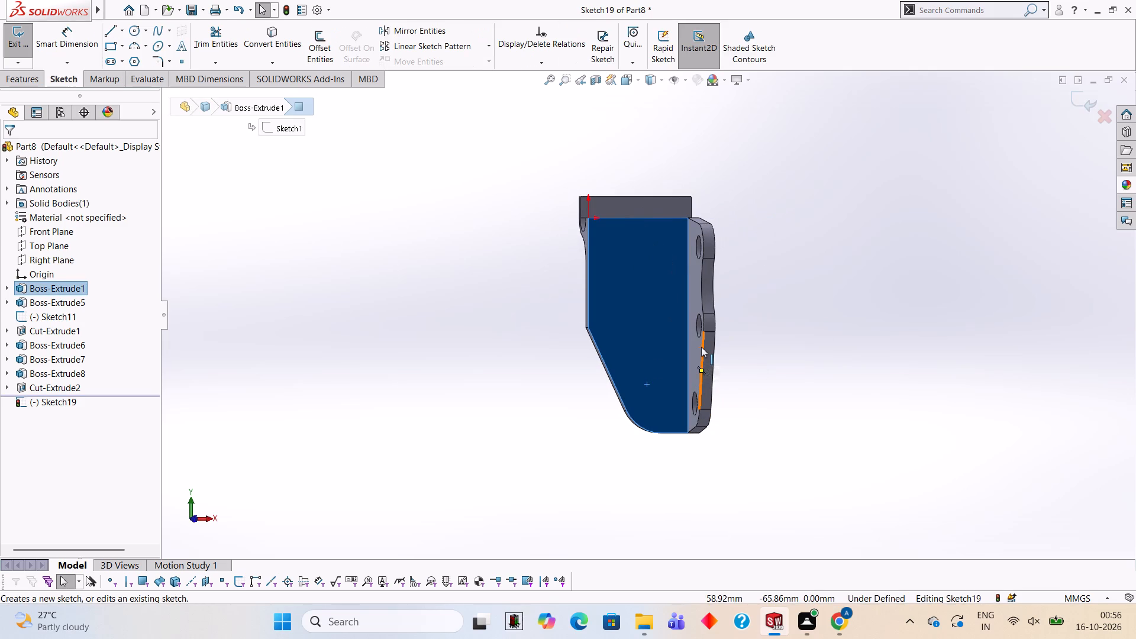
pyautogui.hotkey('ctrl', '8')
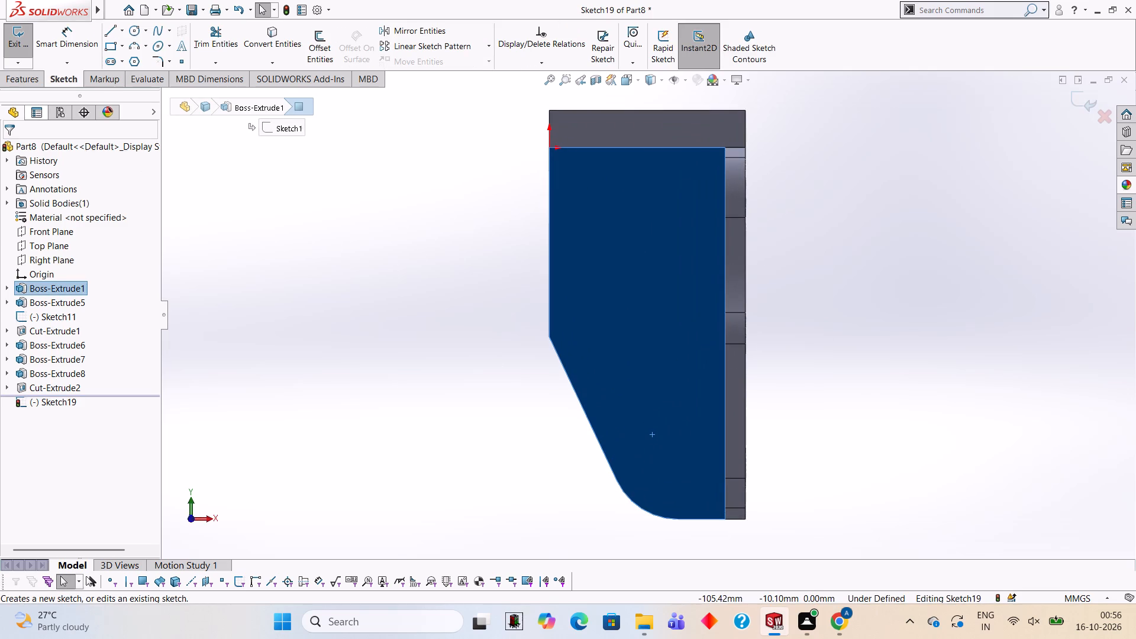
# Sketch a 20 mm diameter circle at the centre of the plate's lower rounded corner.
pyautogui.click(134, 32)
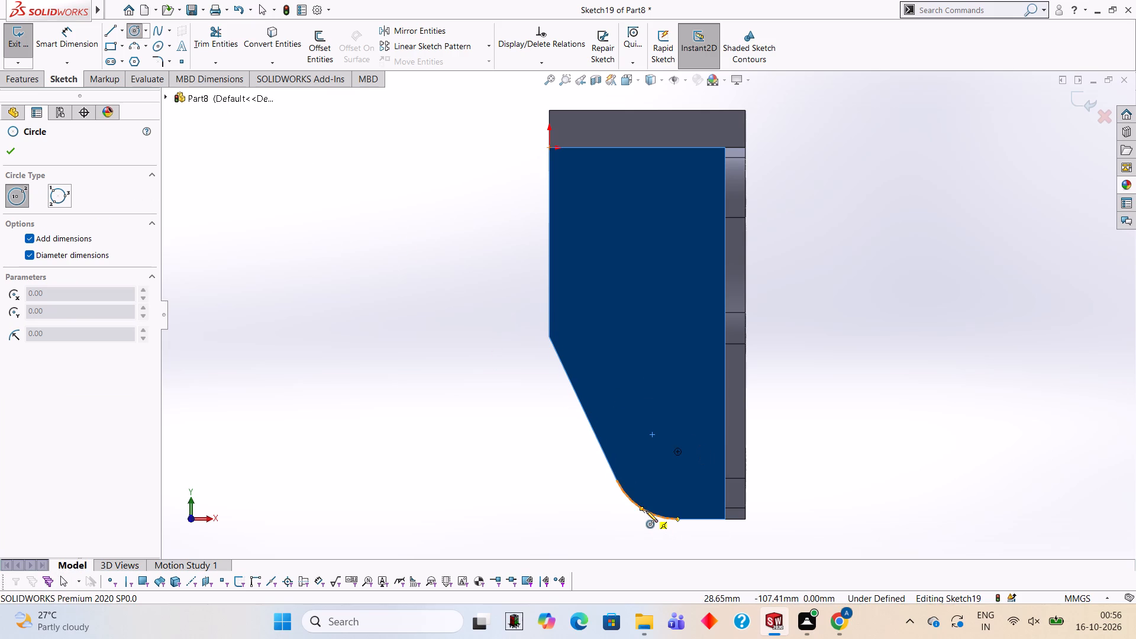
pyautogui.click(676, 453)
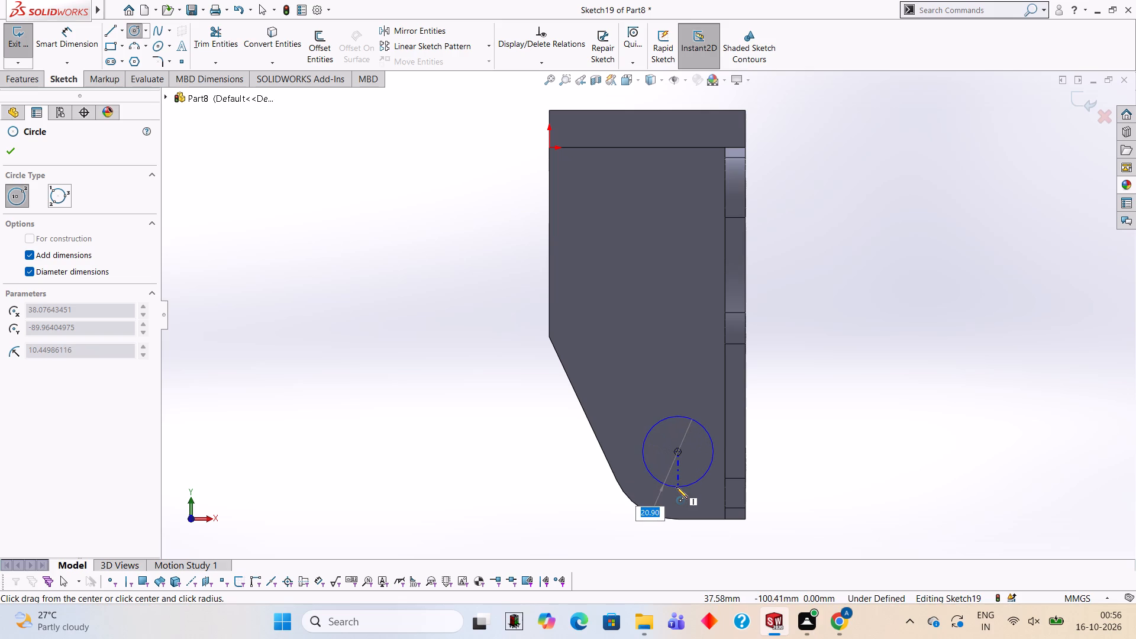
pyautogui.write('20')
pyautogui.press('Return')
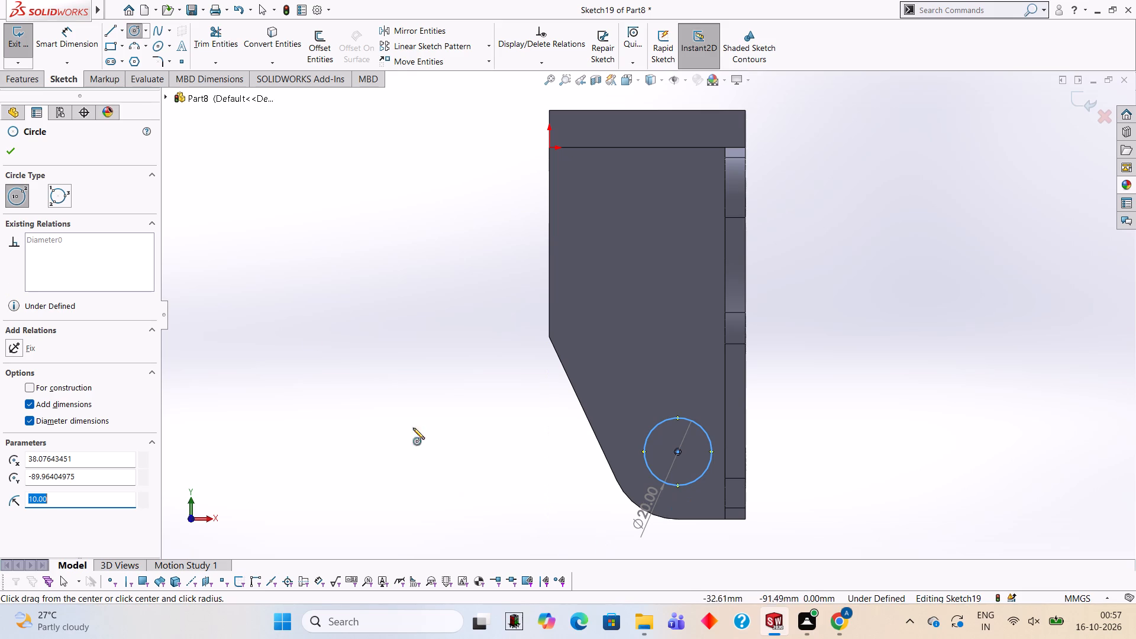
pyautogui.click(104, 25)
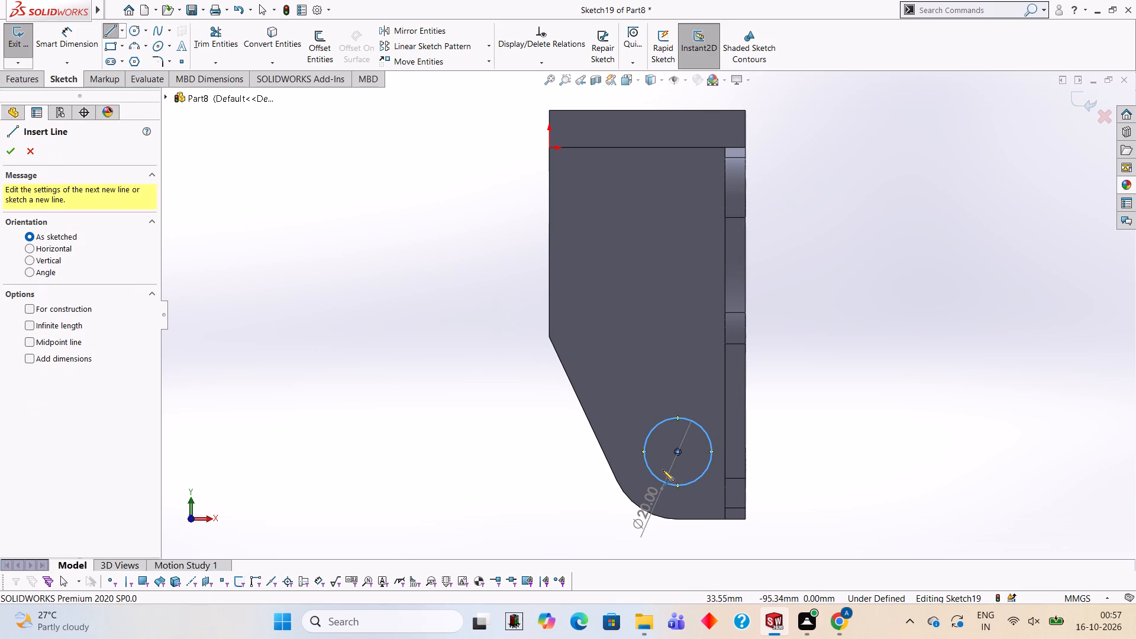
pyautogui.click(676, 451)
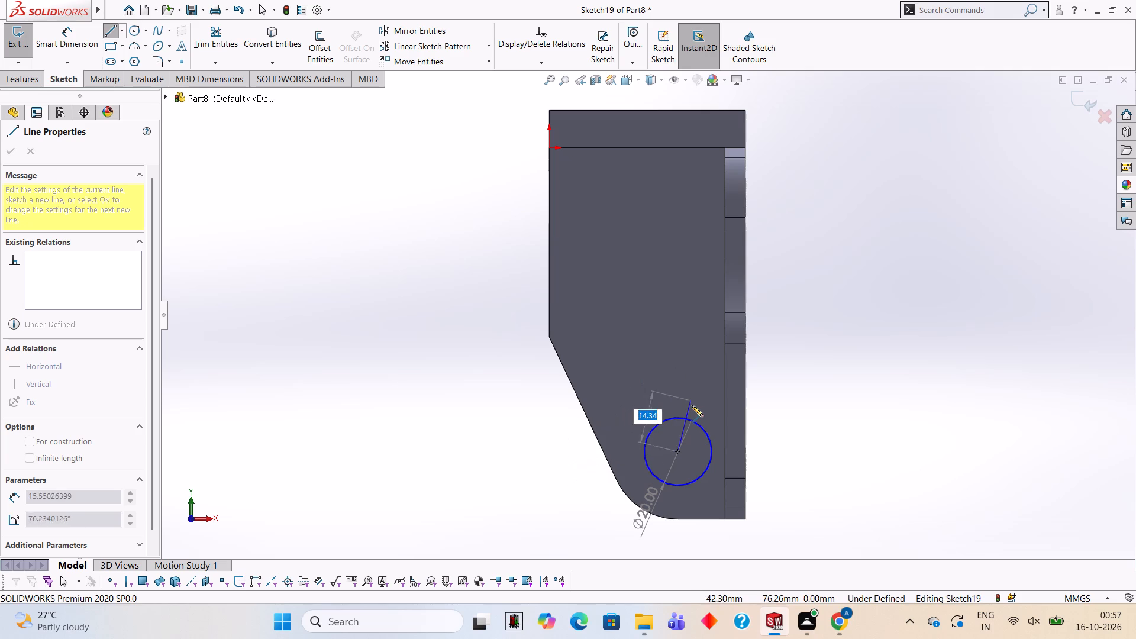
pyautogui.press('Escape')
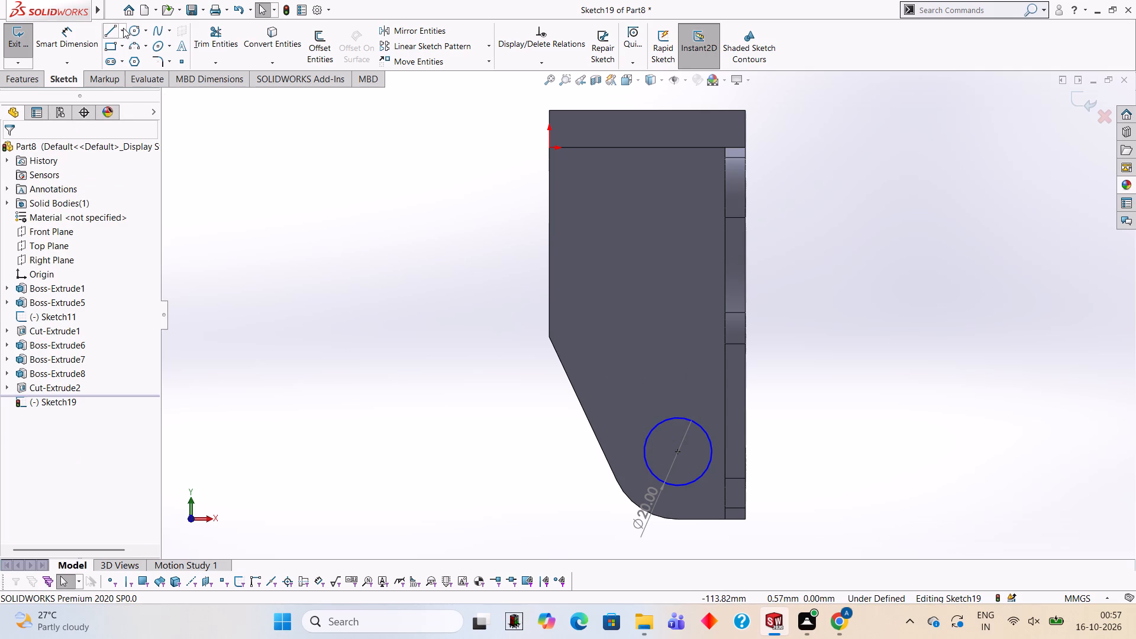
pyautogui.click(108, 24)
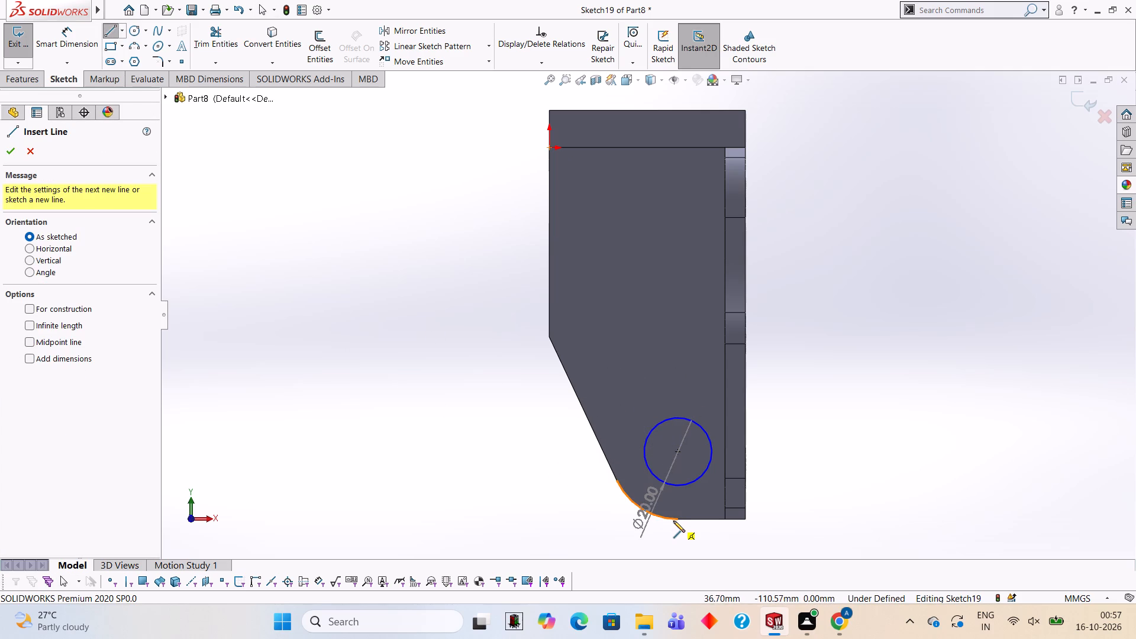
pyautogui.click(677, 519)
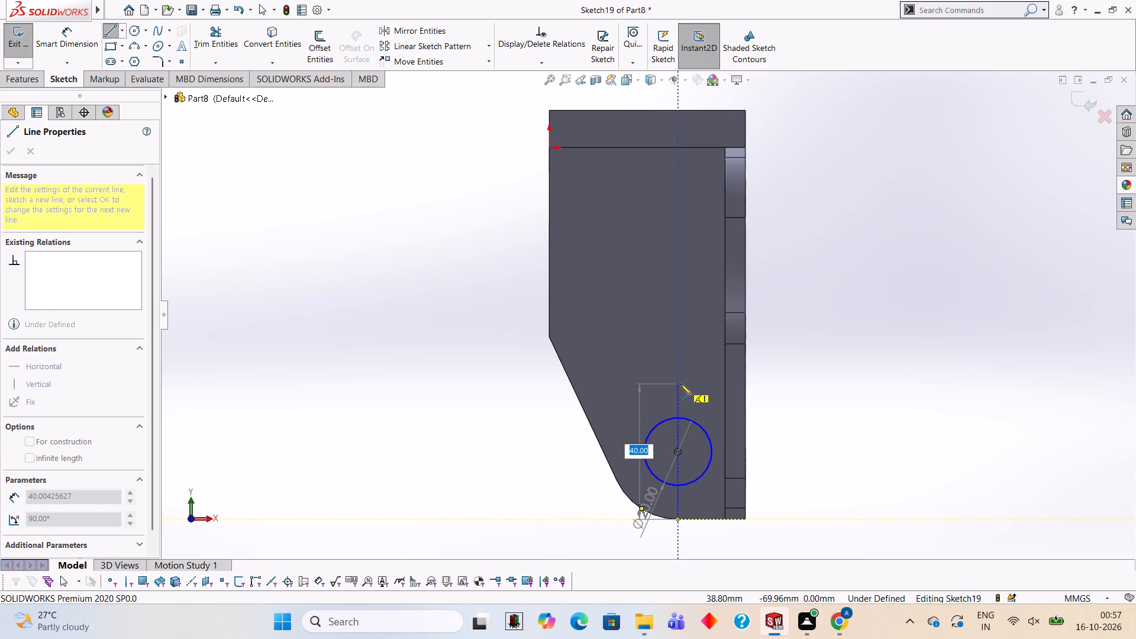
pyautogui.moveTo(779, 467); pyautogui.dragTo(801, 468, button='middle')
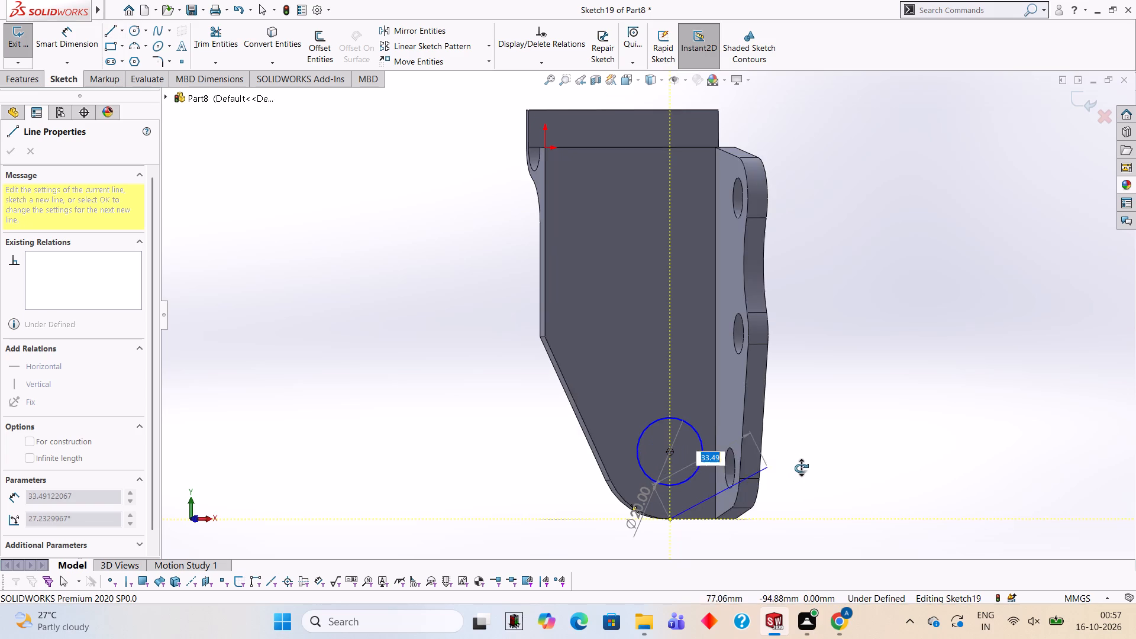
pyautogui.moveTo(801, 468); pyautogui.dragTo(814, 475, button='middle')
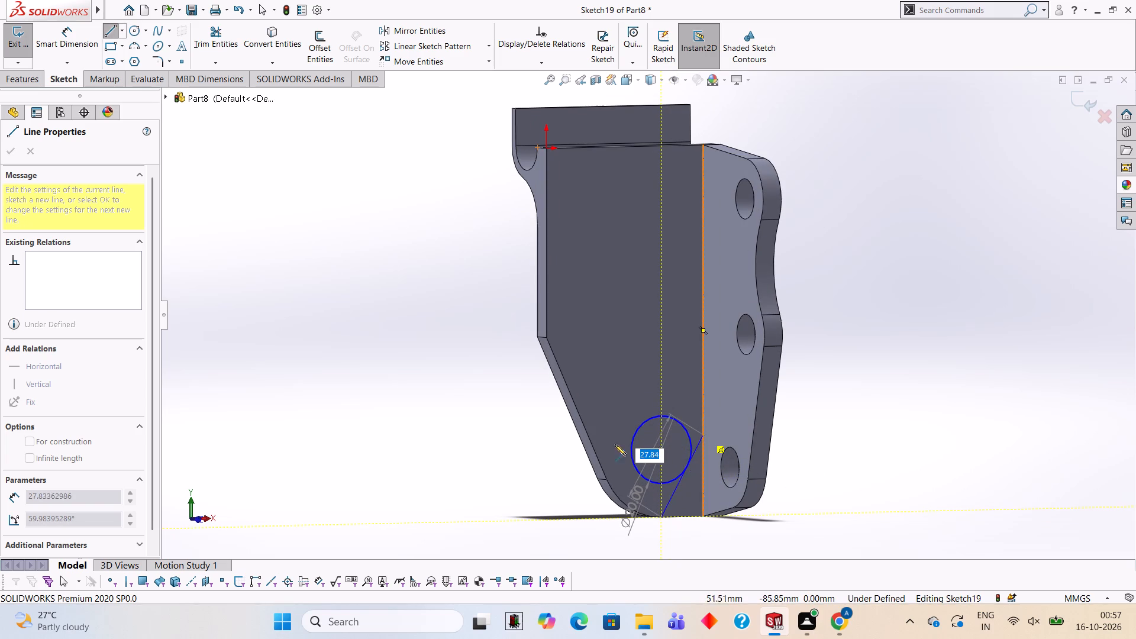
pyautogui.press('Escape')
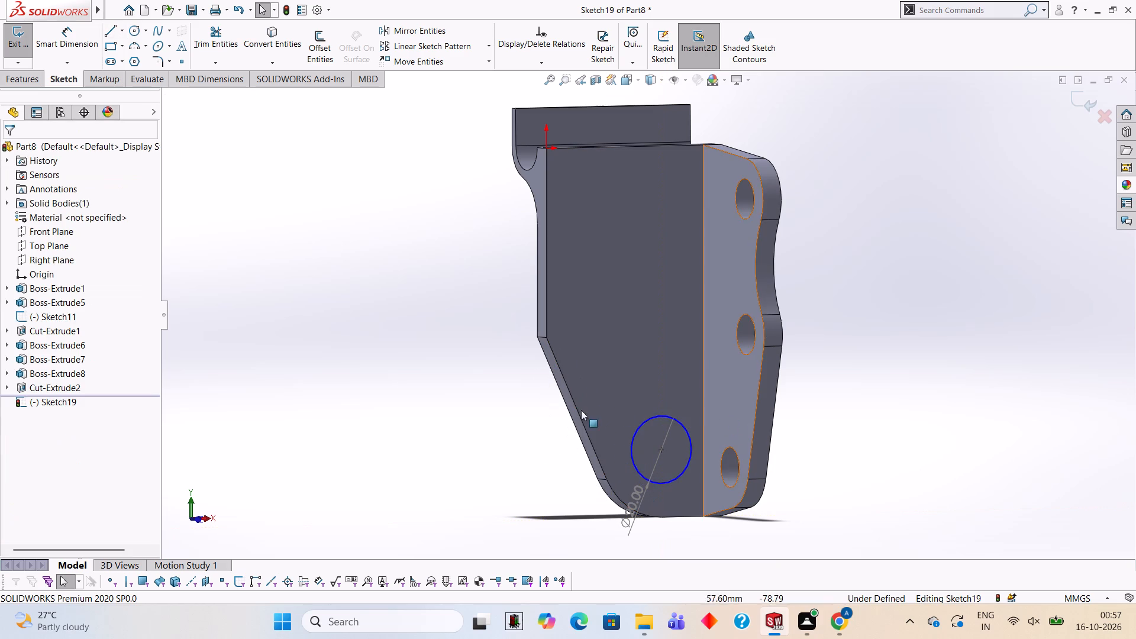
# Add a 20 mm diameter dimension to the circle at the main plate's lower rounded corner.
pyautogui.click(82, 33)
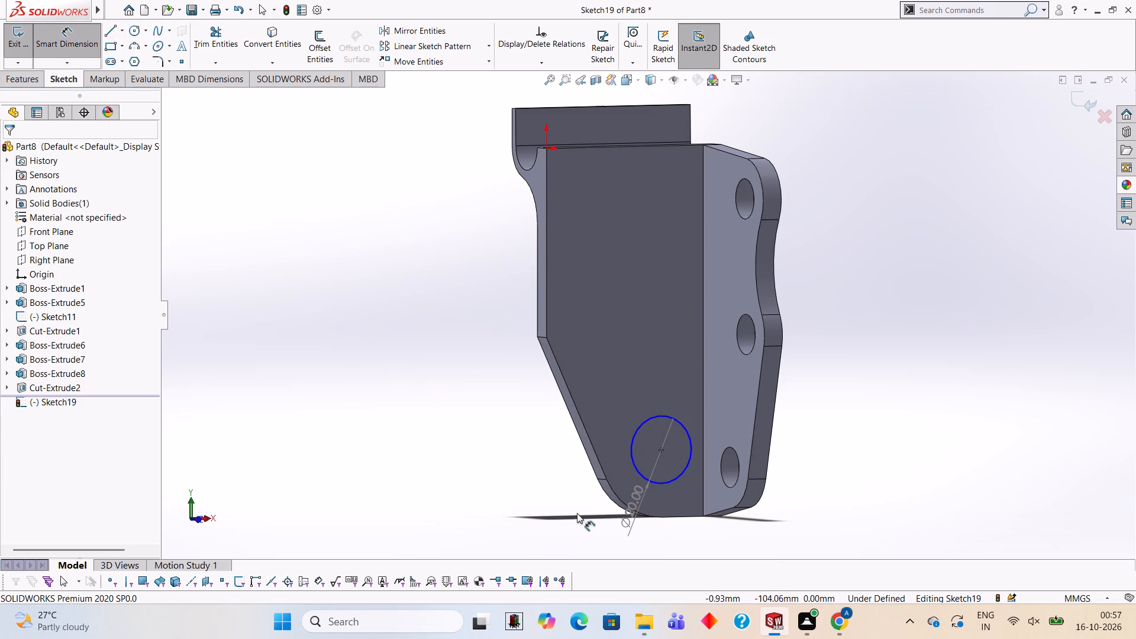
pyautogui.click(632, 435)
pyautogui.click(588, 327)
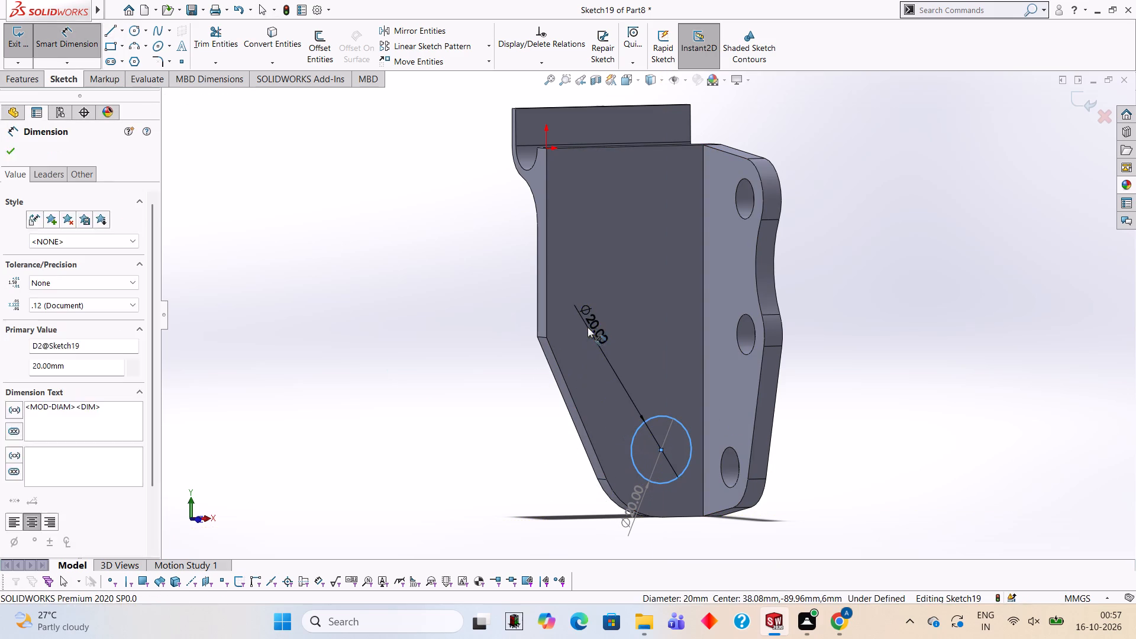
pyautogui.click(538, 311)
pyautogui.click(437, 283)
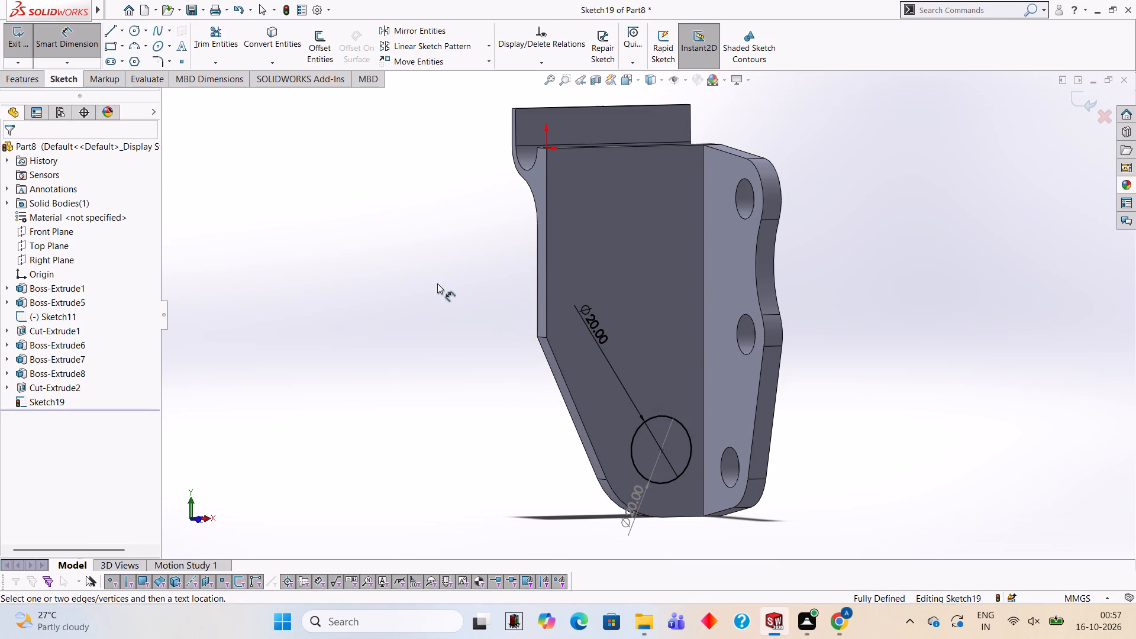
# Cut the 20 mm circle through the main plate with a 6 mm blind Extruded Cut.
pyautogui.click(35, 82)
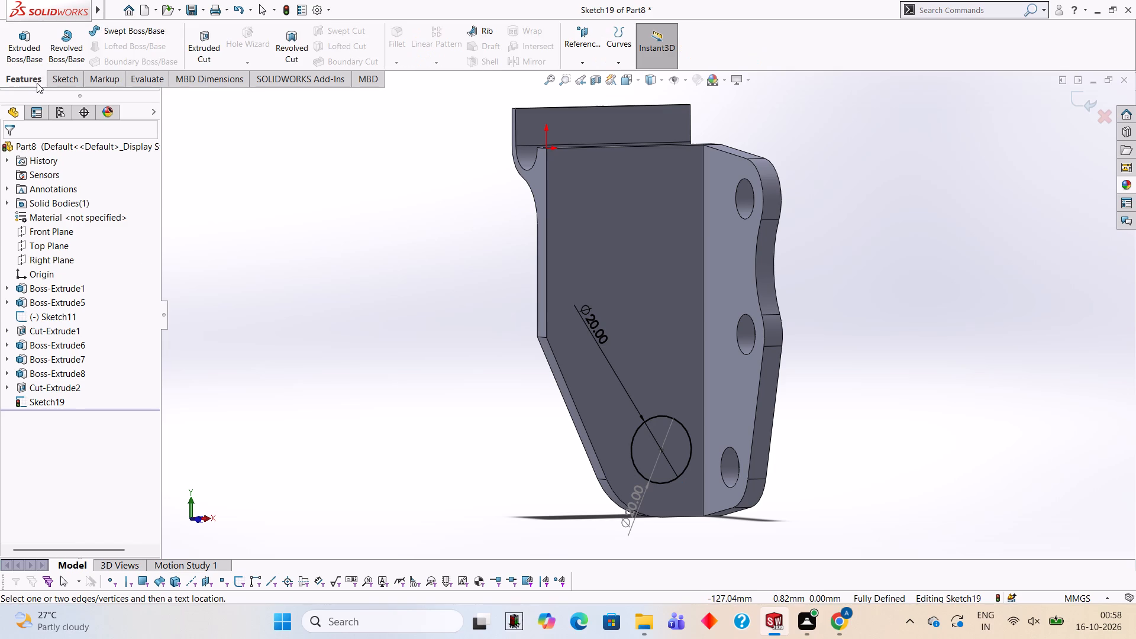
pyautogui.click(208, 28)
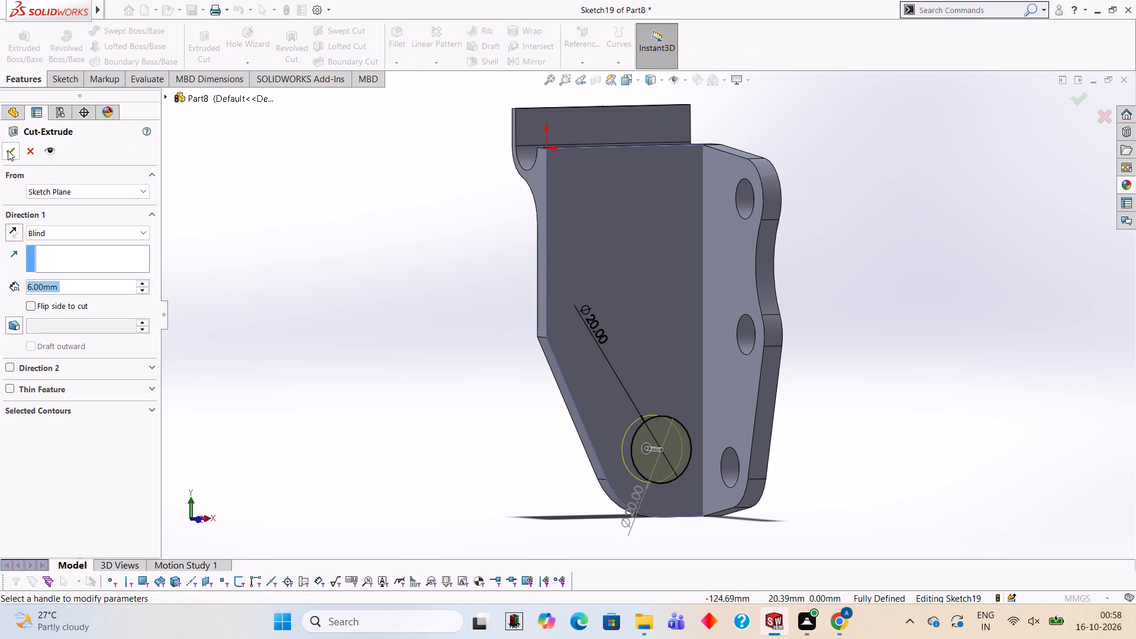
pyautogui.click(8, 150)
pyautogui.click(347, 241)
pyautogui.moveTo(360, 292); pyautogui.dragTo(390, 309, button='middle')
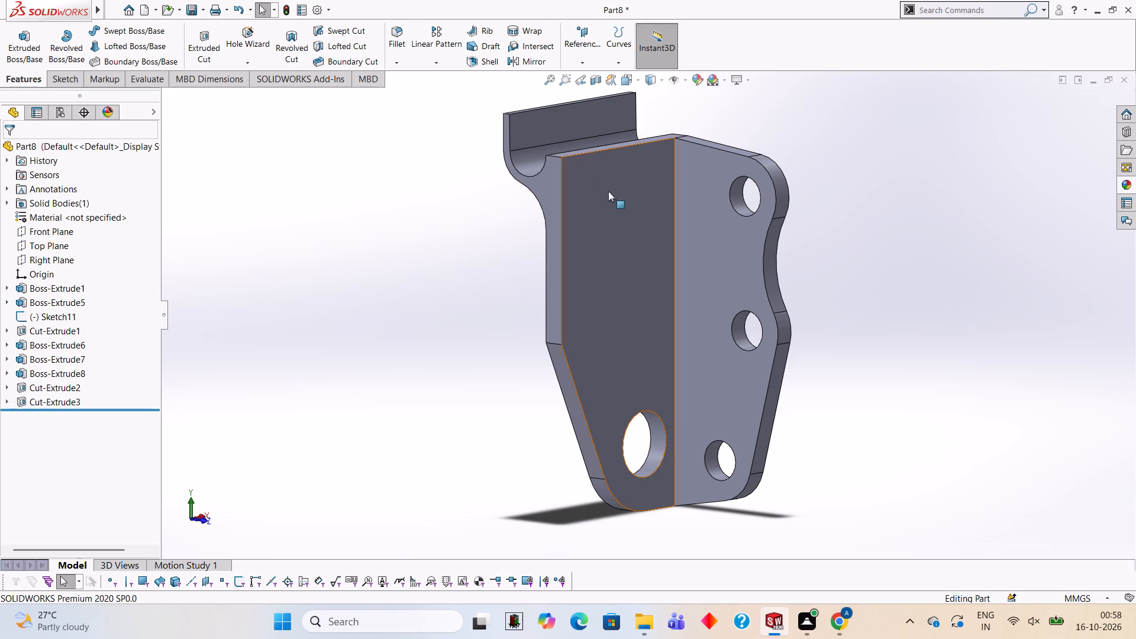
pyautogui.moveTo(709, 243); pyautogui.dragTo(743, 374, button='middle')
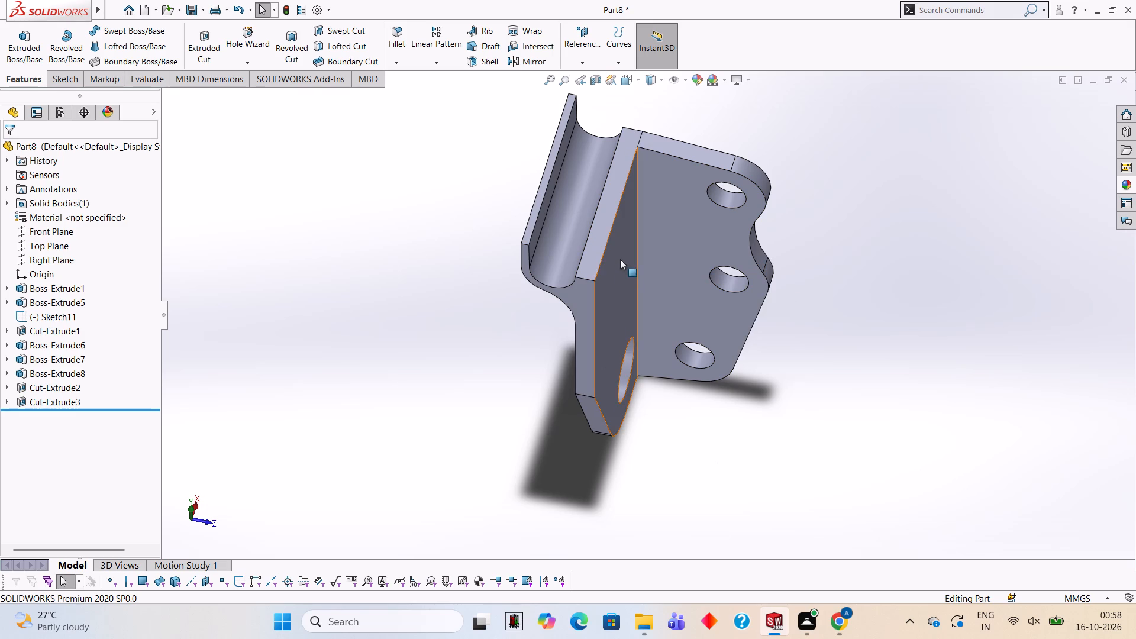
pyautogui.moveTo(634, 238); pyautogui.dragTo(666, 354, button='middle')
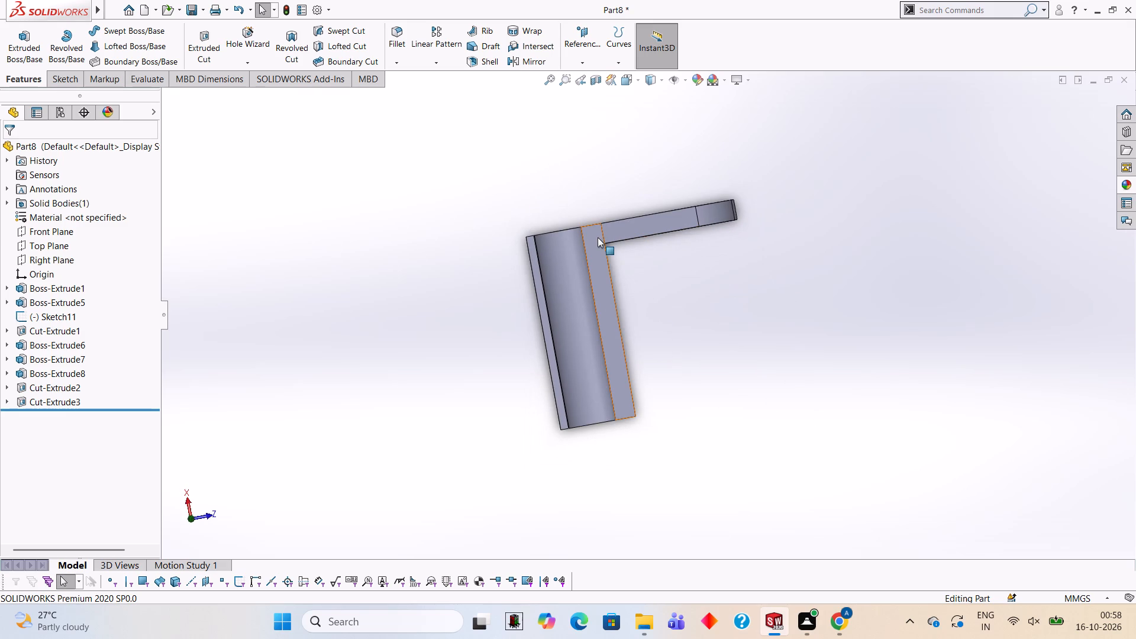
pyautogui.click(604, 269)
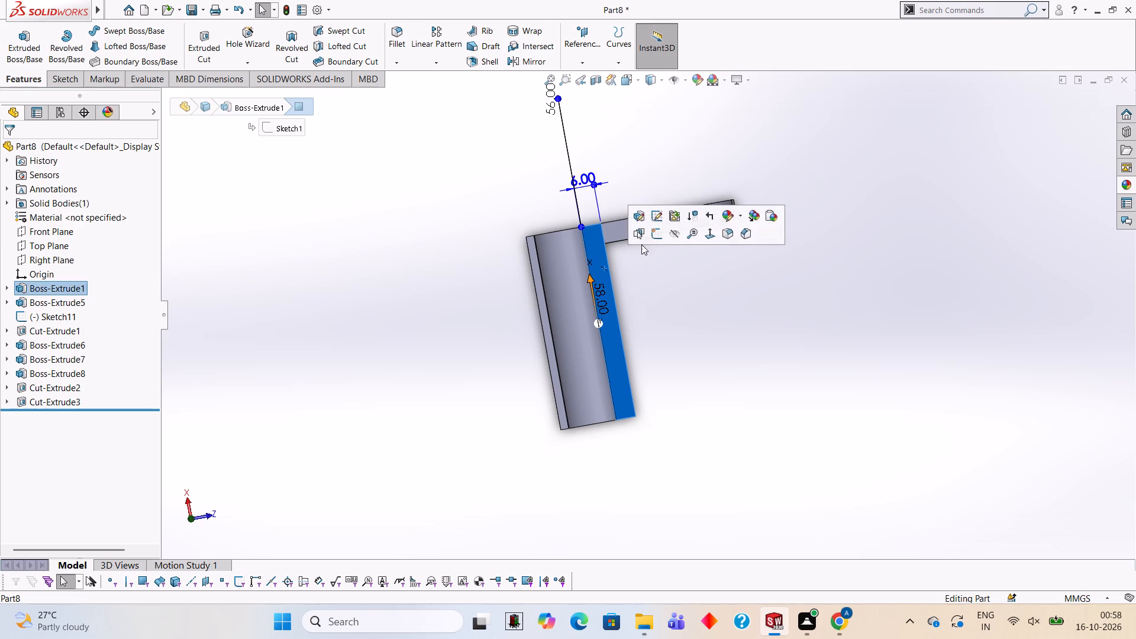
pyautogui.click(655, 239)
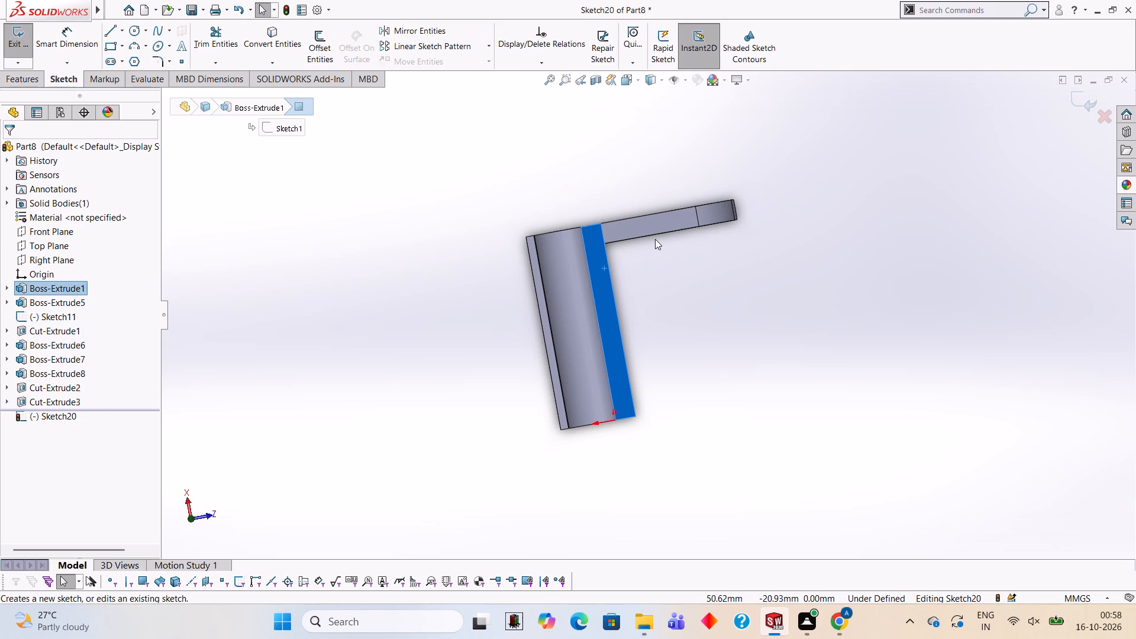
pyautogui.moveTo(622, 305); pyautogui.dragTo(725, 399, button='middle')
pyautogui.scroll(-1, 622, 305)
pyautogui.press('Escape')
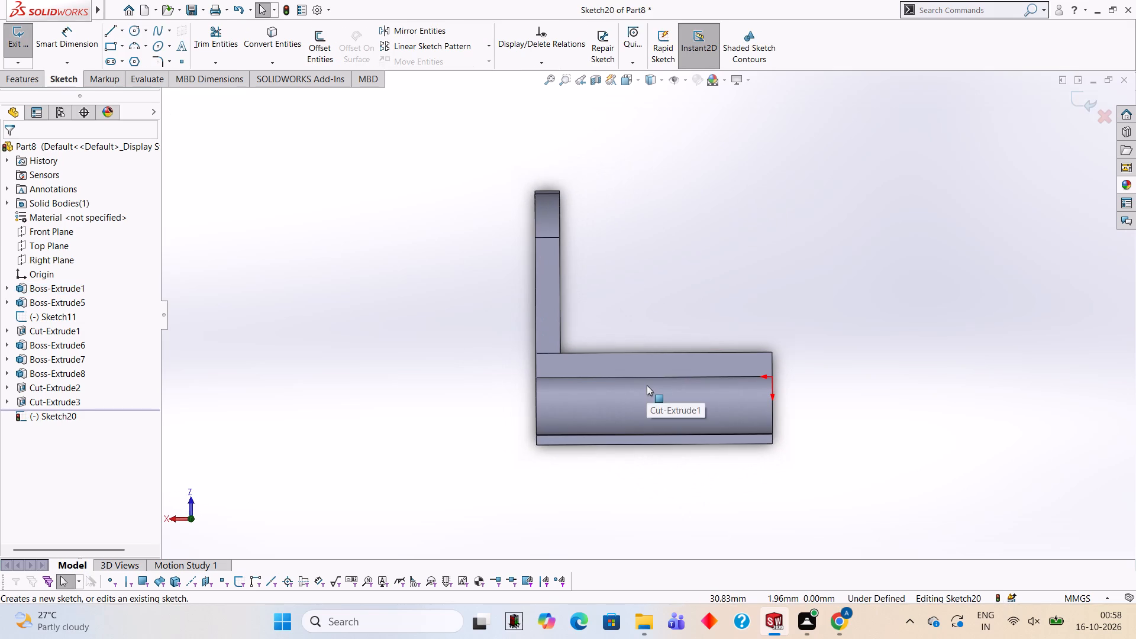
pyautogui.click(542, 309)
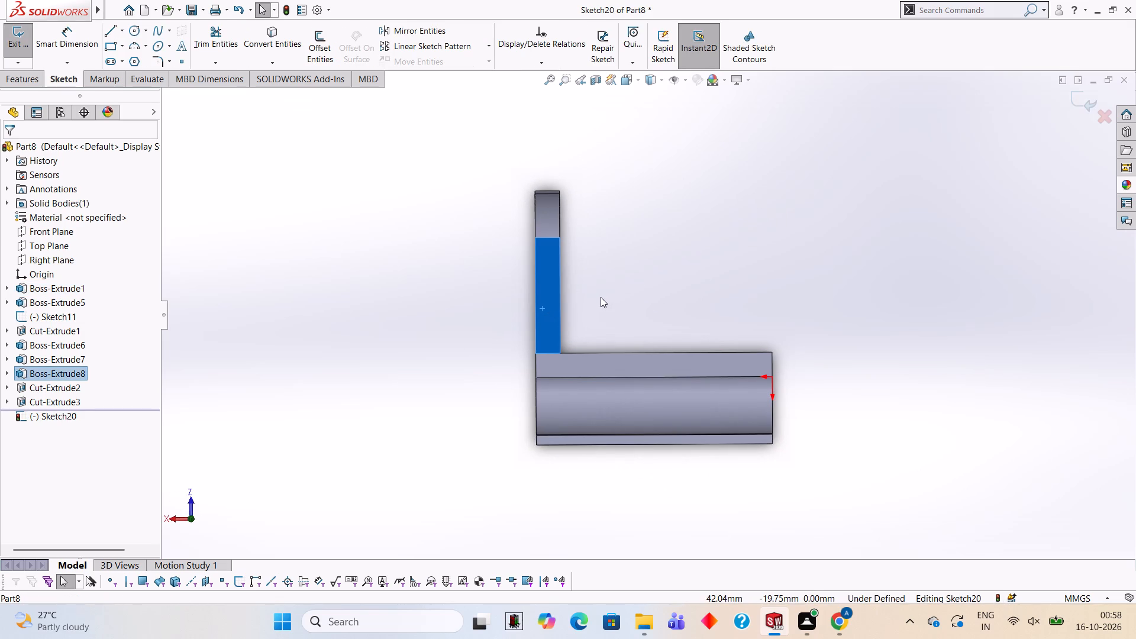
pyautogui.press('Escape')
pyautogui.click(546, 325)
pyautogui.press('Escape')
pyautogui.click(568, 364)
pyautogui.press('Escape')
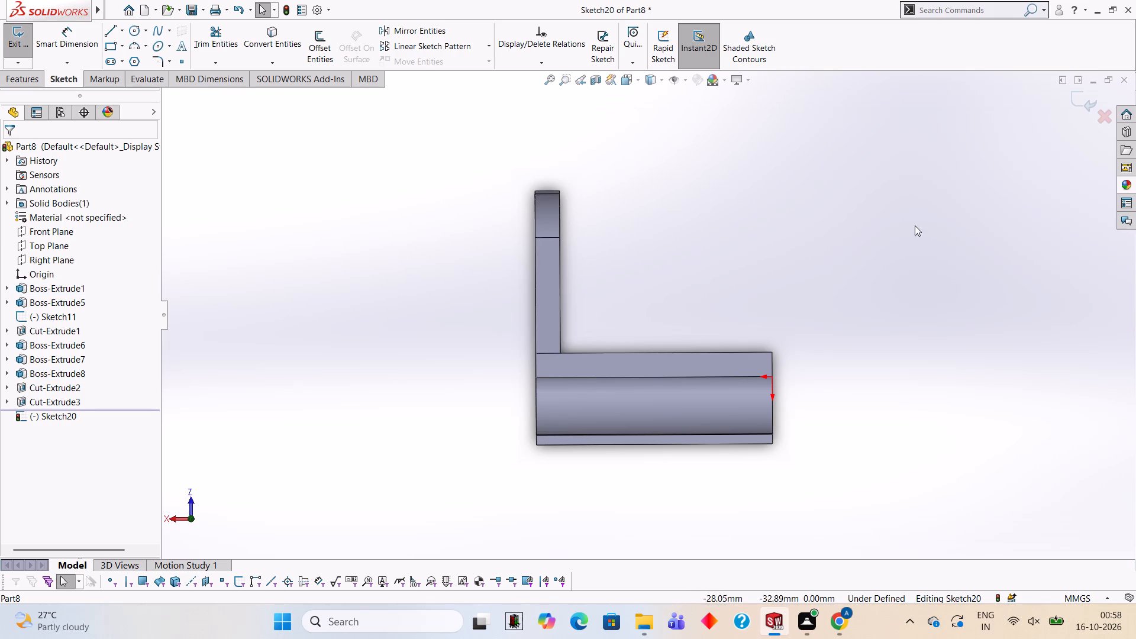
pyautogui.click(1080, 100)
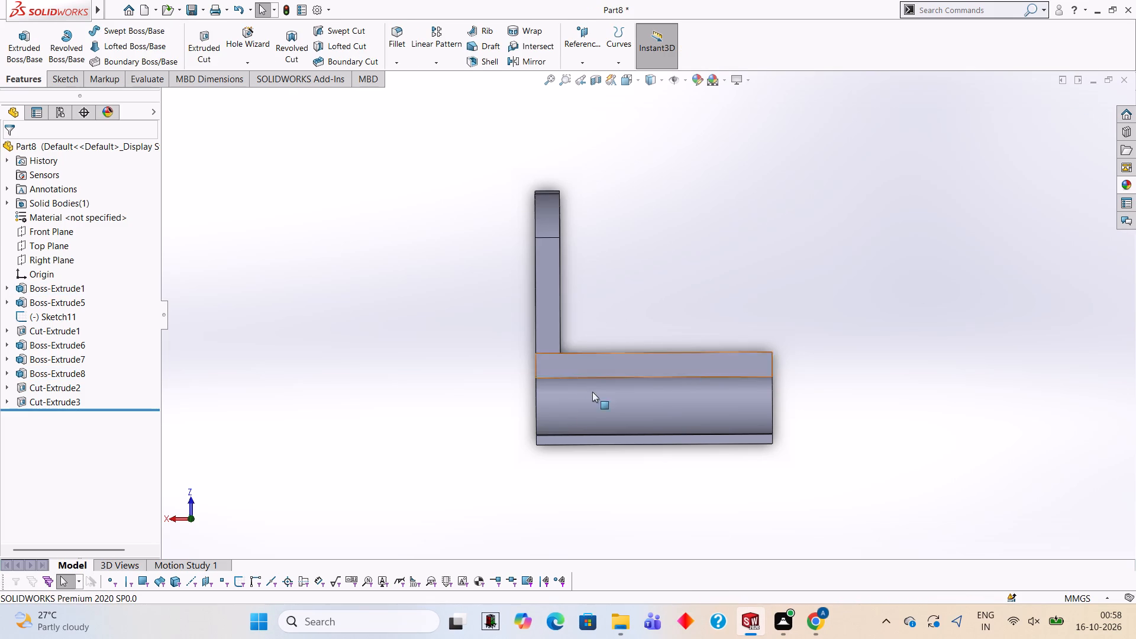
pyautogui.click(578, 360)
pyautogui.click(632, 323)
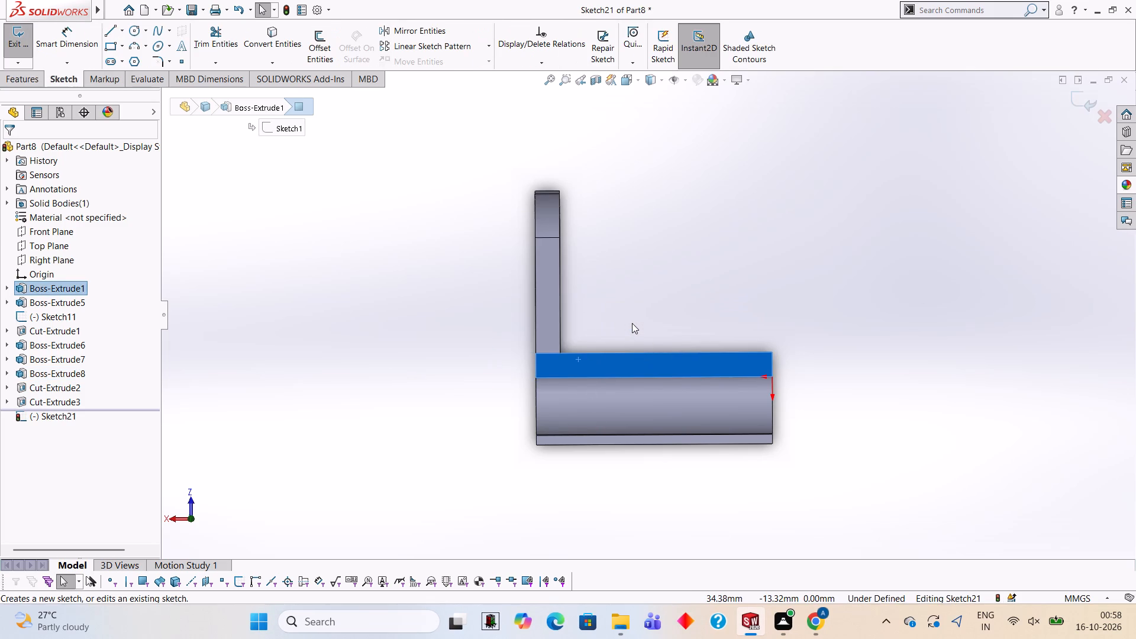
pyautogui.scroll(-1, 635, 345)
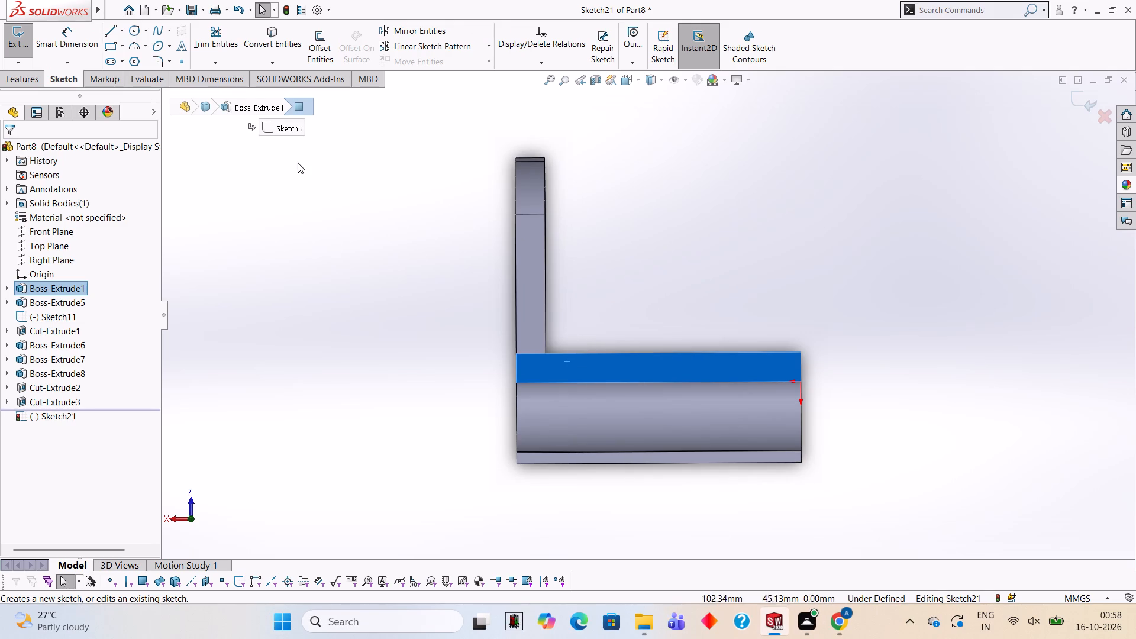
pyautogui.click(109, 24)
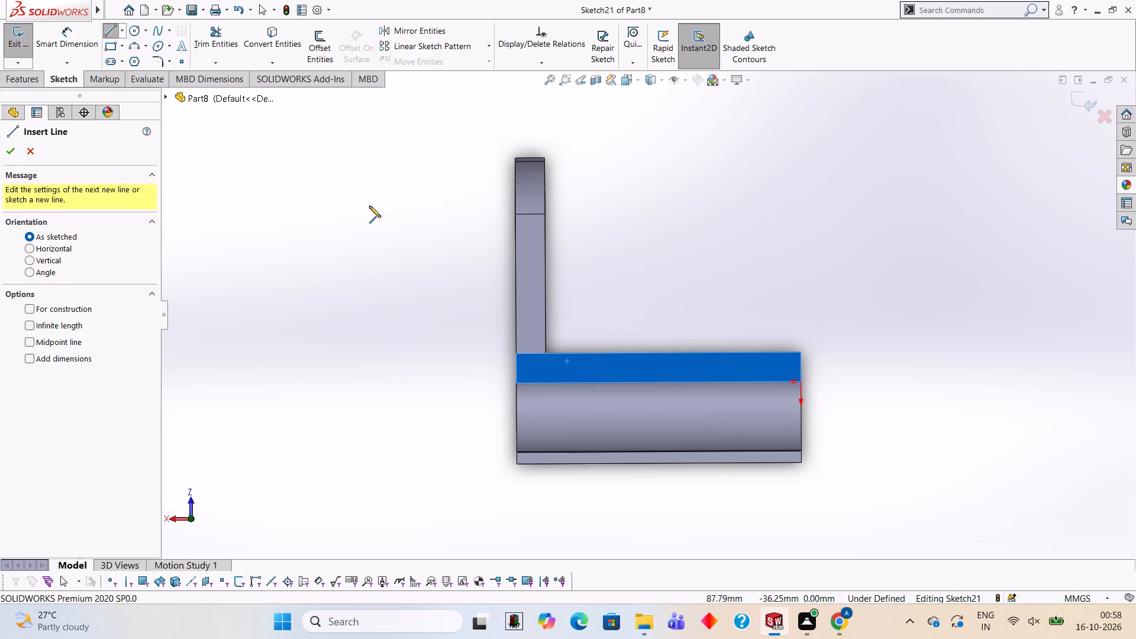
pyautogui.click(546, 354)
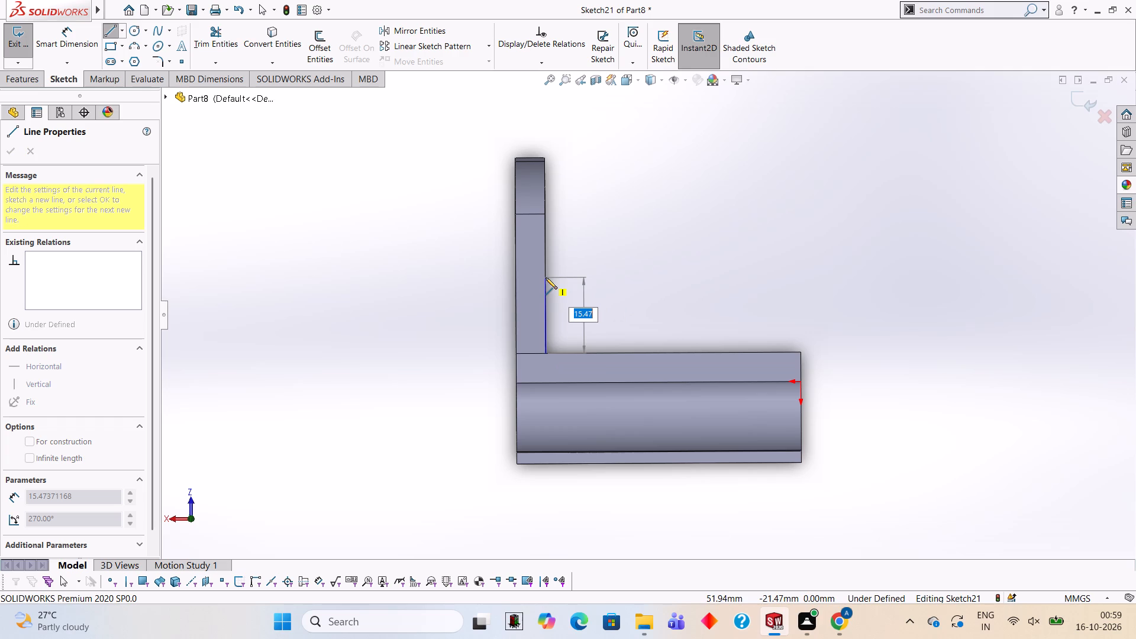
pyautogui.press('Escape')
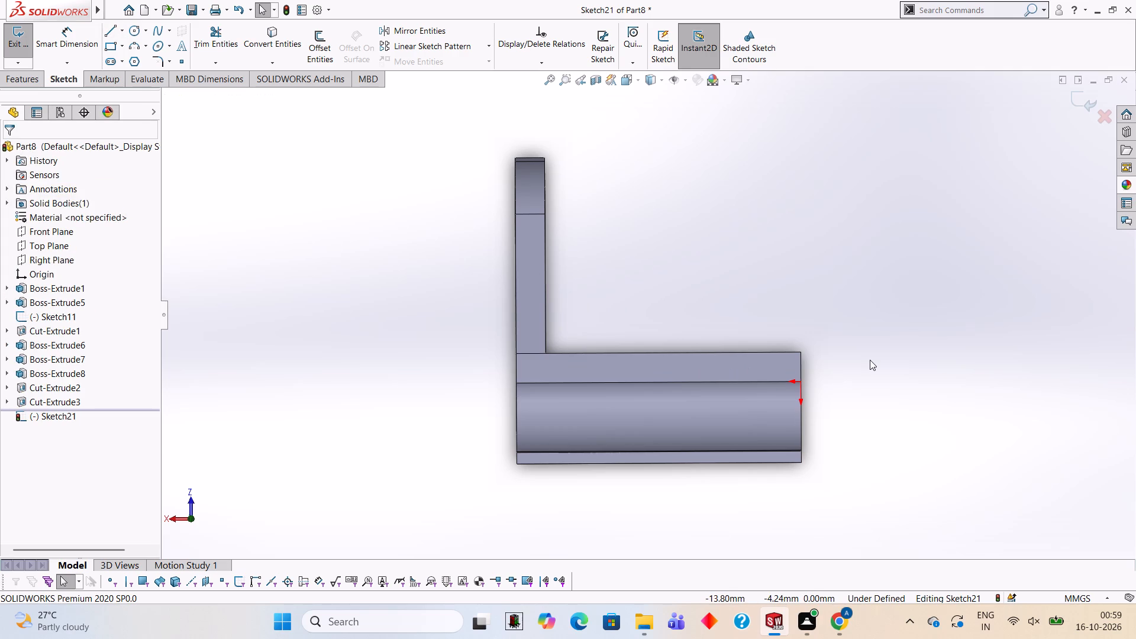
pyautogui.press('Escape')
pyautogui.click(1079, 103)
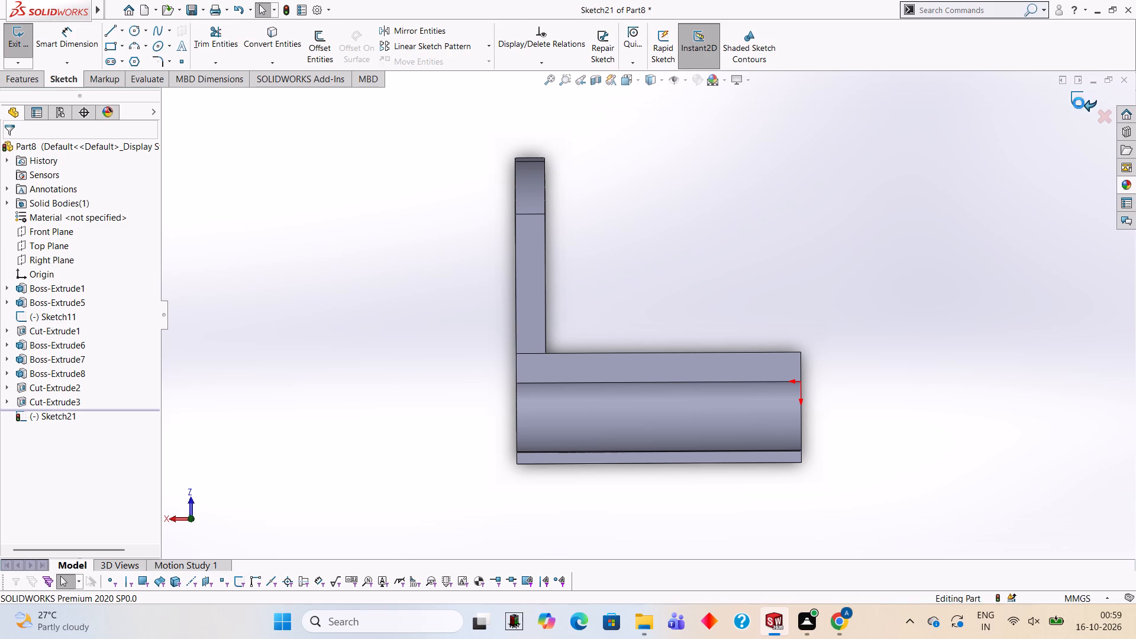
# Check the horizontal distance from the support's middle hole edge to the main plate using a temporary sketch line on the support face.
pyautogui.moveTo(941, 208); pyautogui.dragTo(798, 162, button='middle')
pyautogui.moveTo(809, 325); pyautogui.dragTo(800, 241, button='middle')
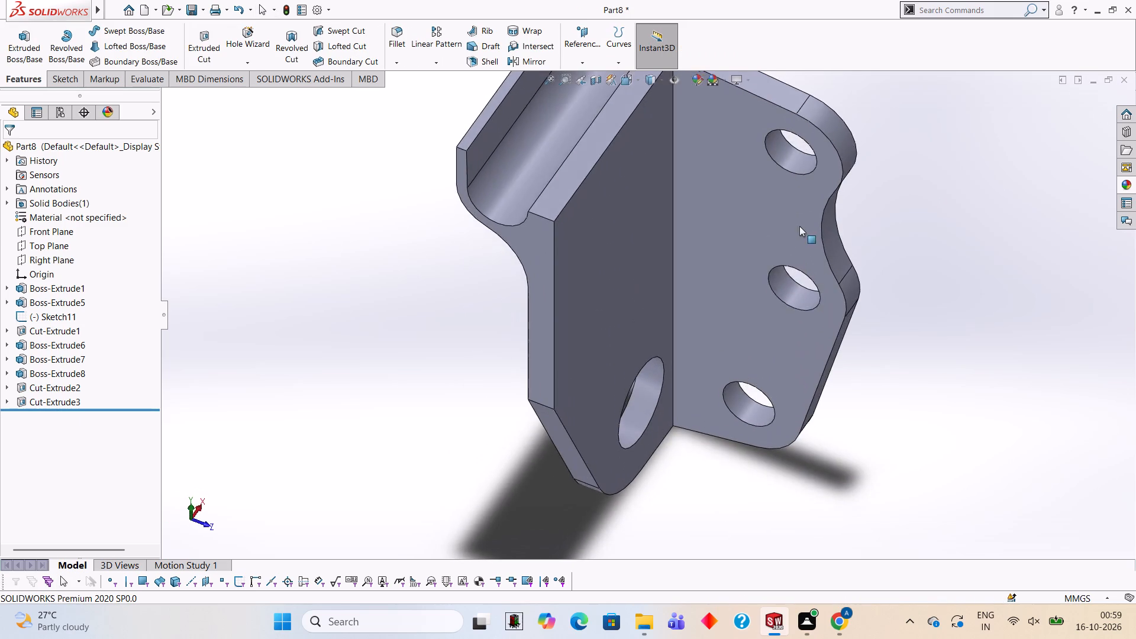
pyautogui.moveTo(769, 322); pyautogui.dragTo(806, 256, button='middle')
pyautogui.click(734, 241)
pyautogui.click(780, 204)
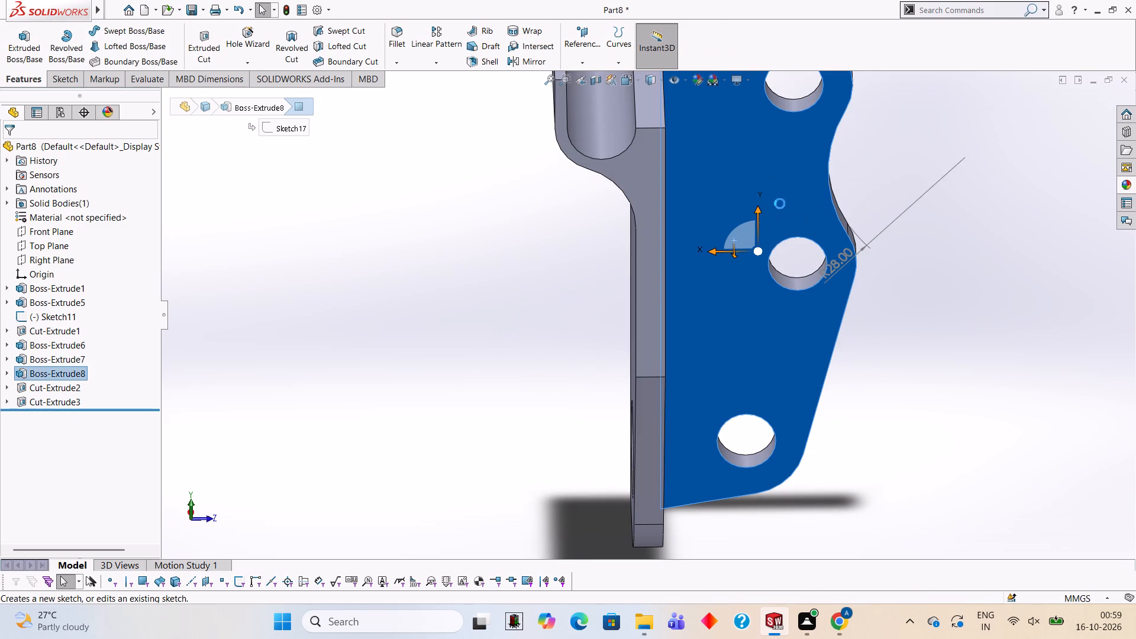
pyautogui.hotkey('ctrl', '8')
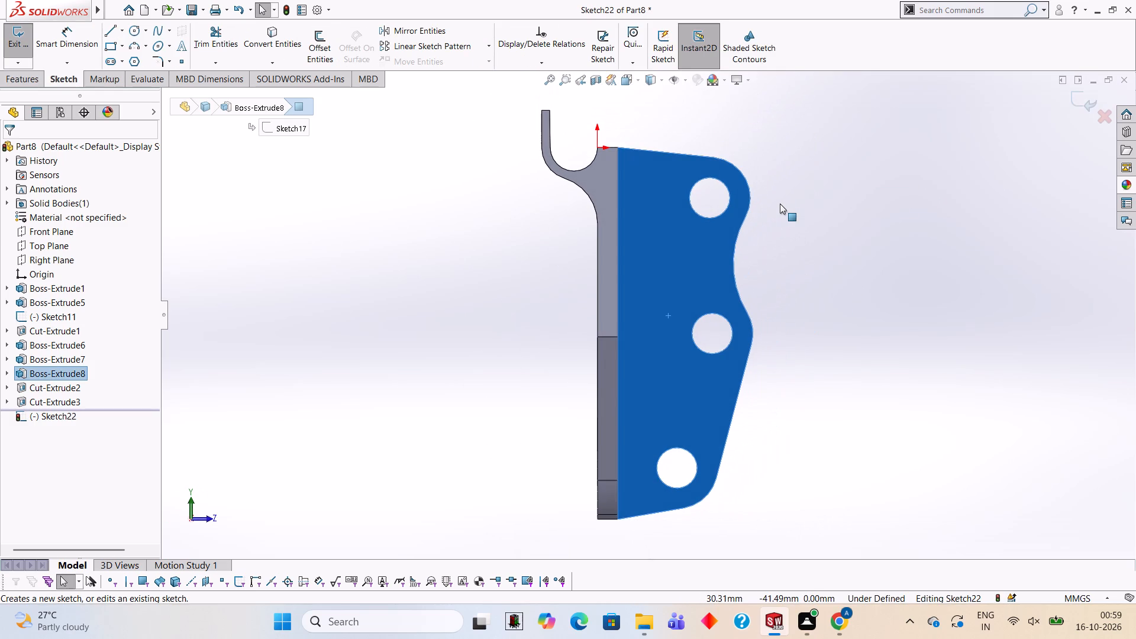
pyautogui.click(111, 33)
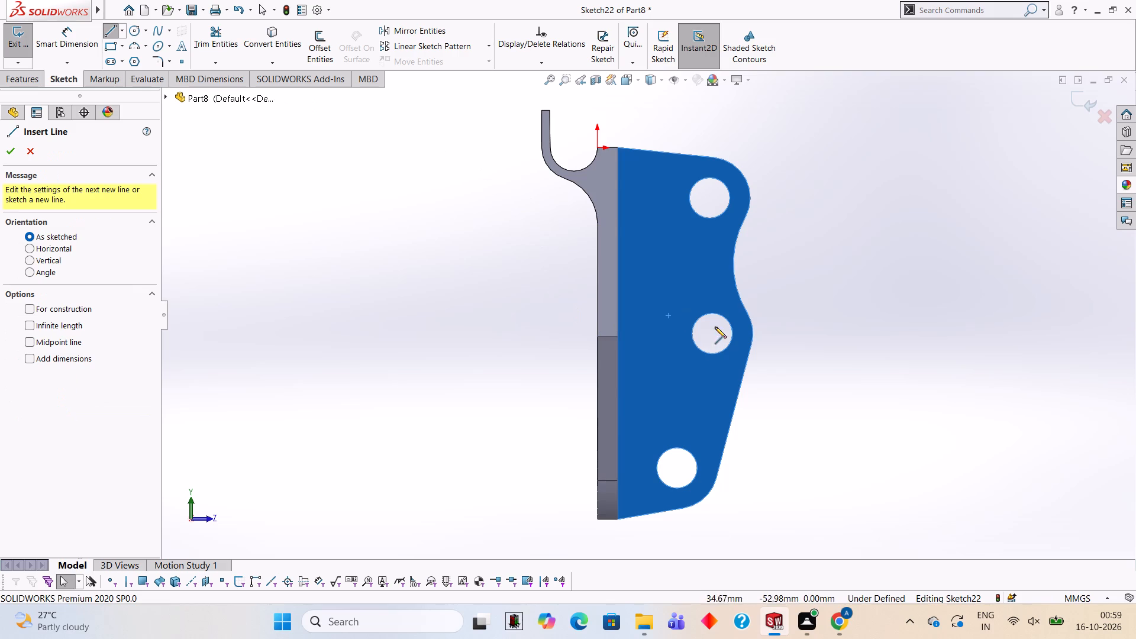
pyautogui.click(692, 333)
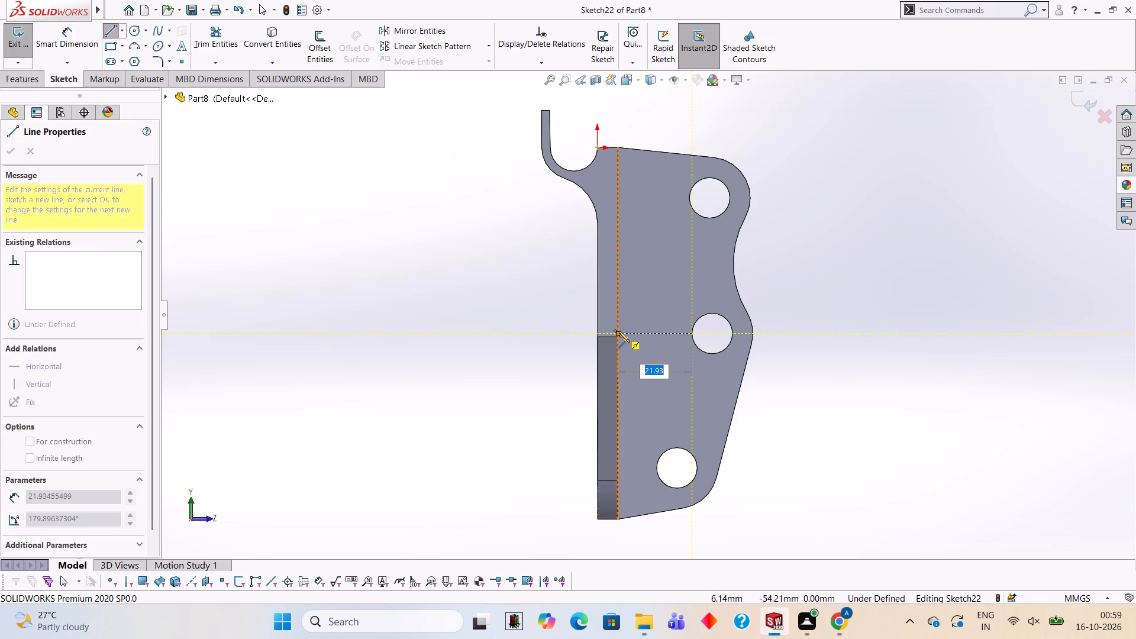
pyautogui.press('Escape')
pyautogui.moveTo(729, 230); pyautogui.dragTo(748, 406, button='middle')
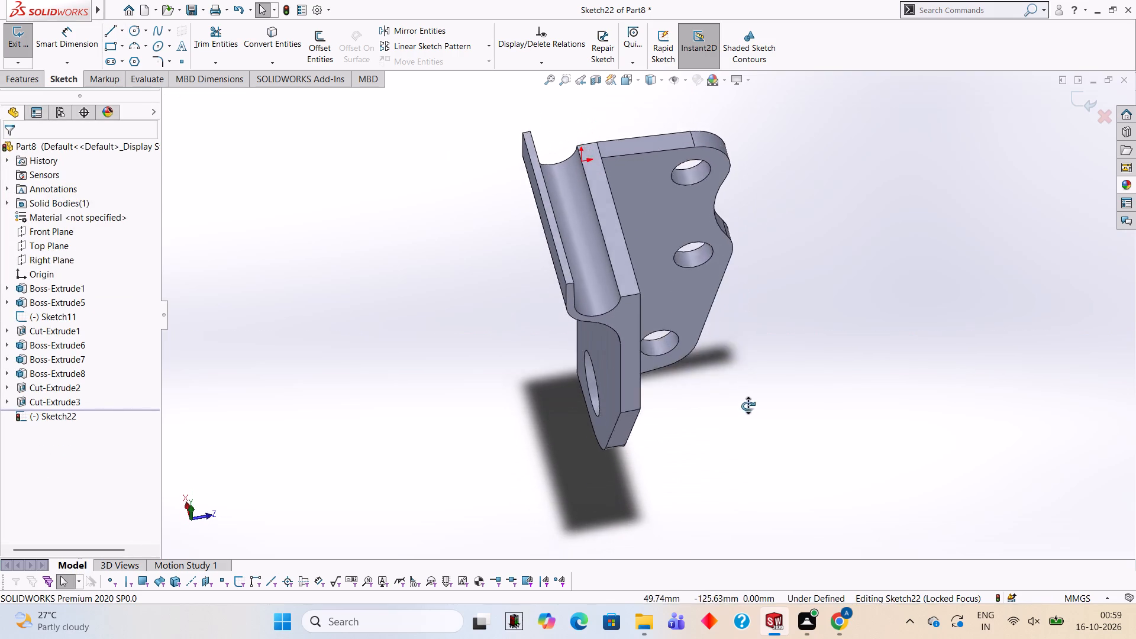
pyautogui.moveTo(748, 406); pyautogui.dragTo(748, 408, button='middle')
pyautogui.press('Escape')
pyautogui.moveTo(811, 164); pyautogui.dragTo(830, 254, button='middle')
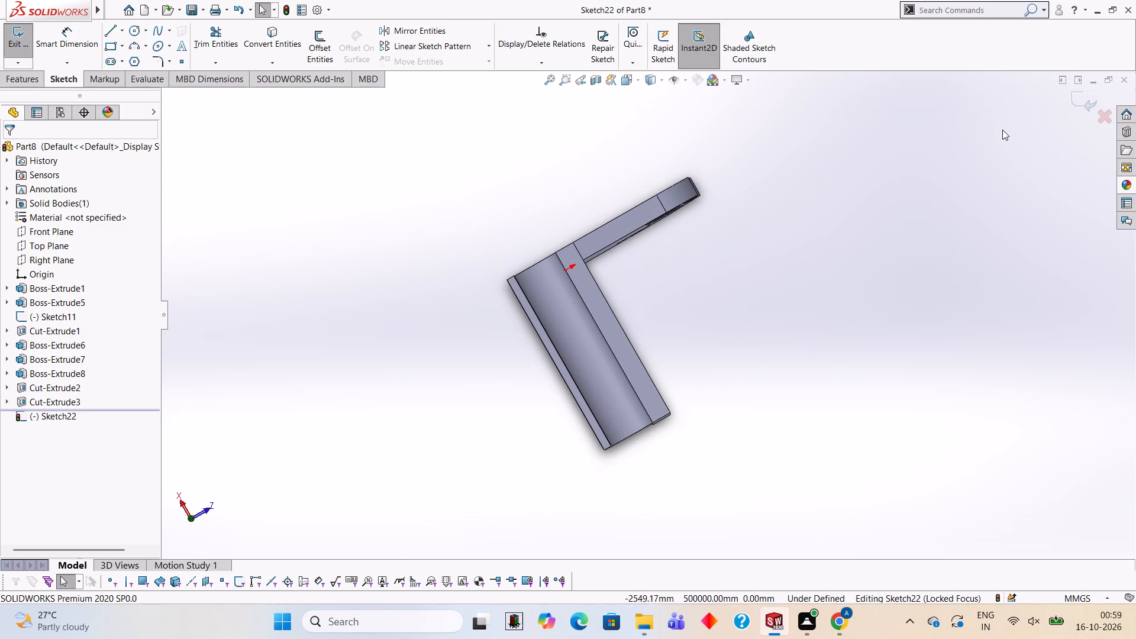
pyautogui.click(1082, 98)
# Open a new sketch on the main plate's narrow top face beside the curved channel, viewed face-on.
pyautogui.moveTo(852, 231); pyautogui.dragTo(866, 327, button='middle')
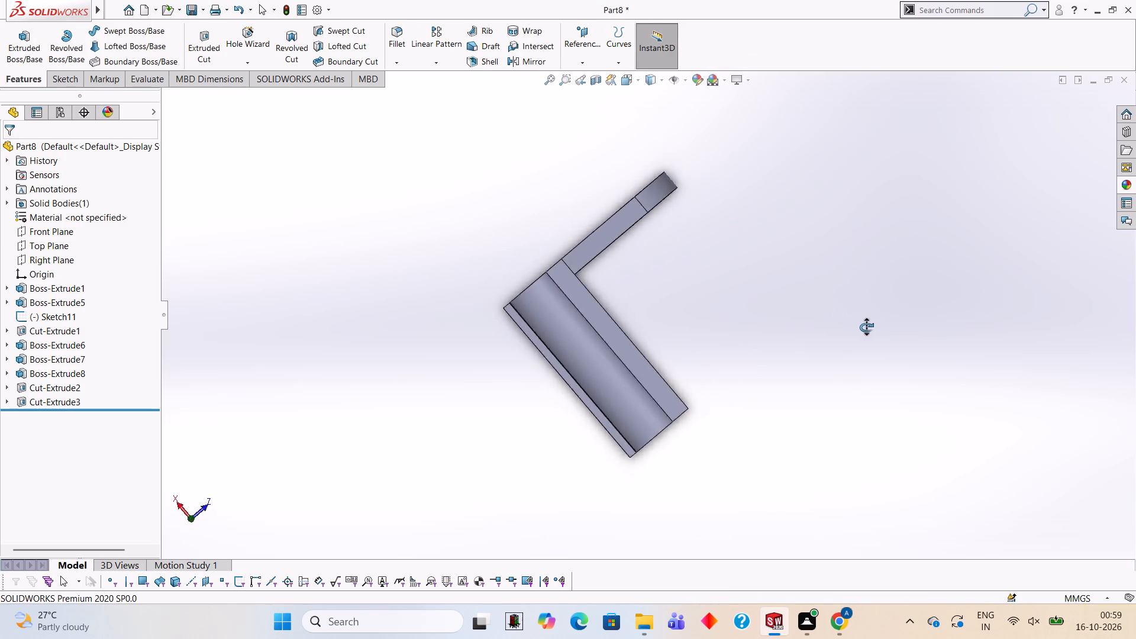
pyautogui.moveTo(866, 327); pyautogui.dragTo(927, 343, button='middle')
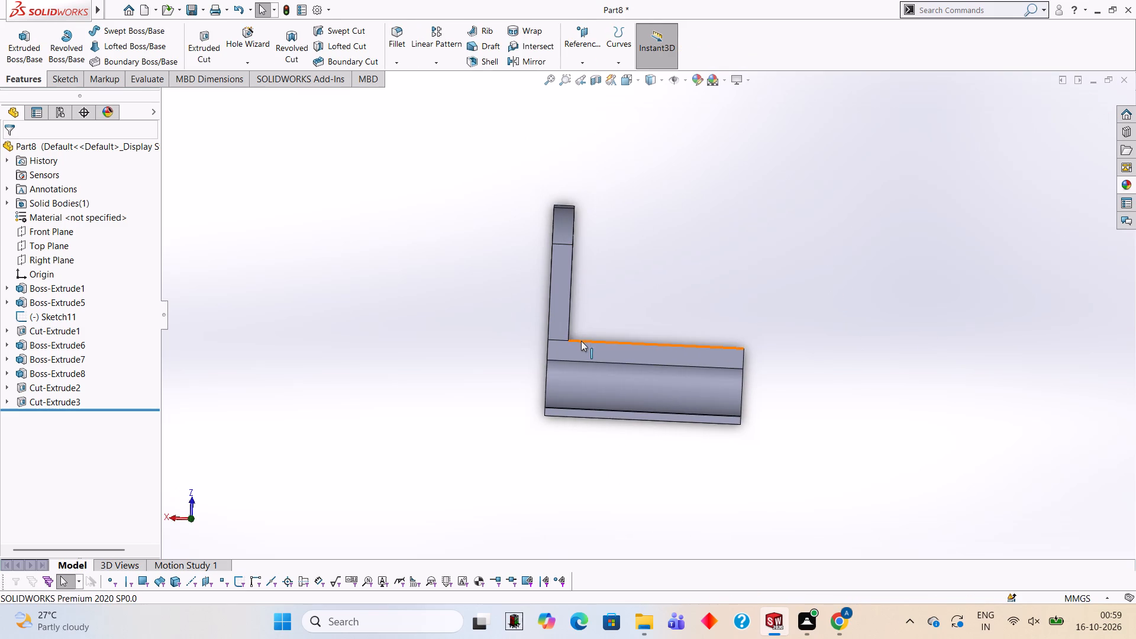
pyautogui.click(585, 347)
pyautogui.click(637, 307)
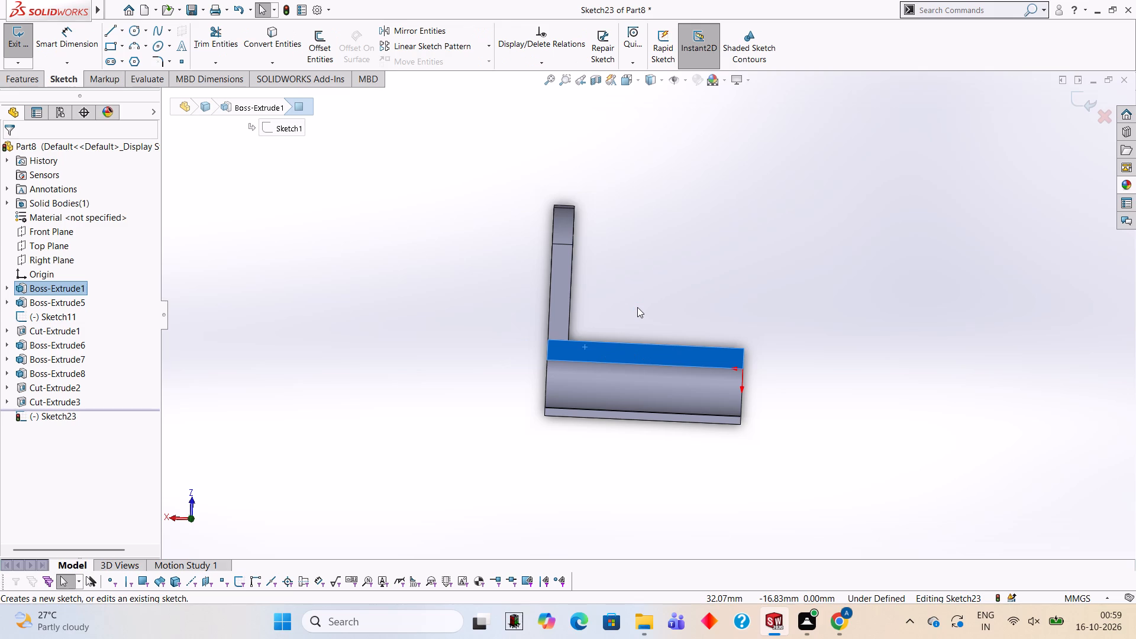
pyautogui.press('8')
pyautogui.hotkey('ctrl', '8')
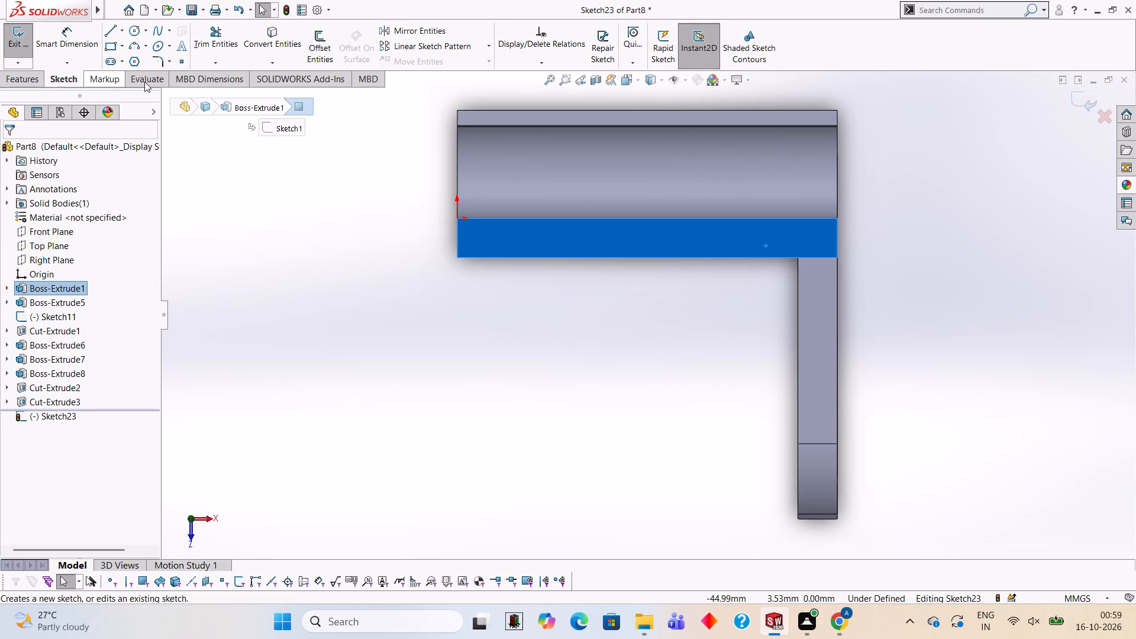
# Sketch a closed triangle in the inner corner, 21.93 mm along the support, sloping to the main plate's far corner and back along the plate.
pyautogui.click(112, 31)
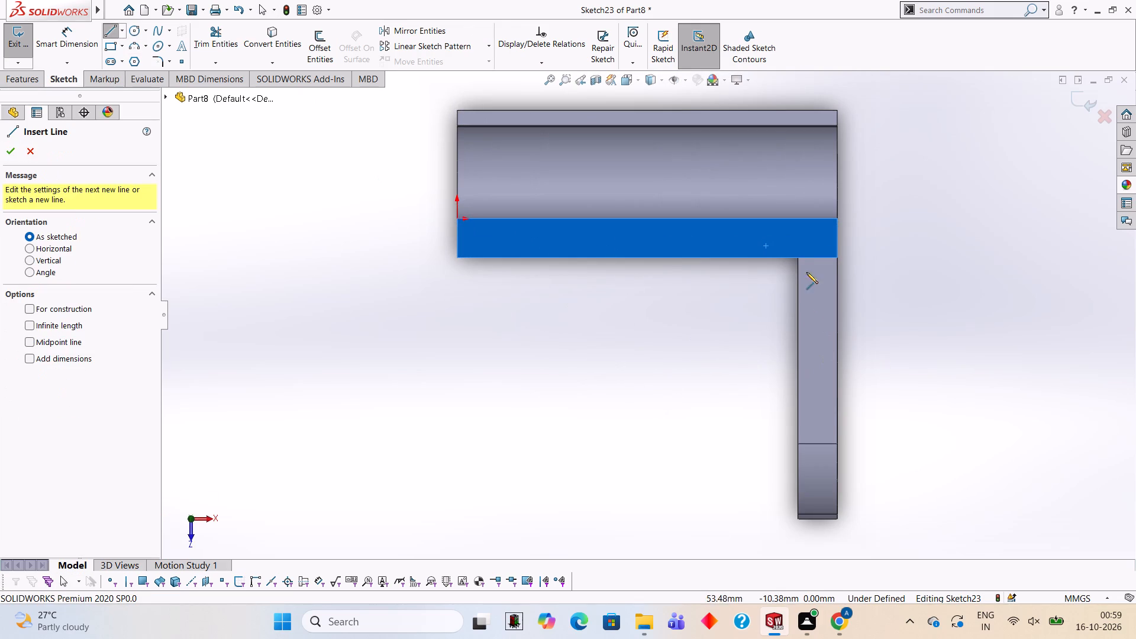
pyautogui.click(797, 259)
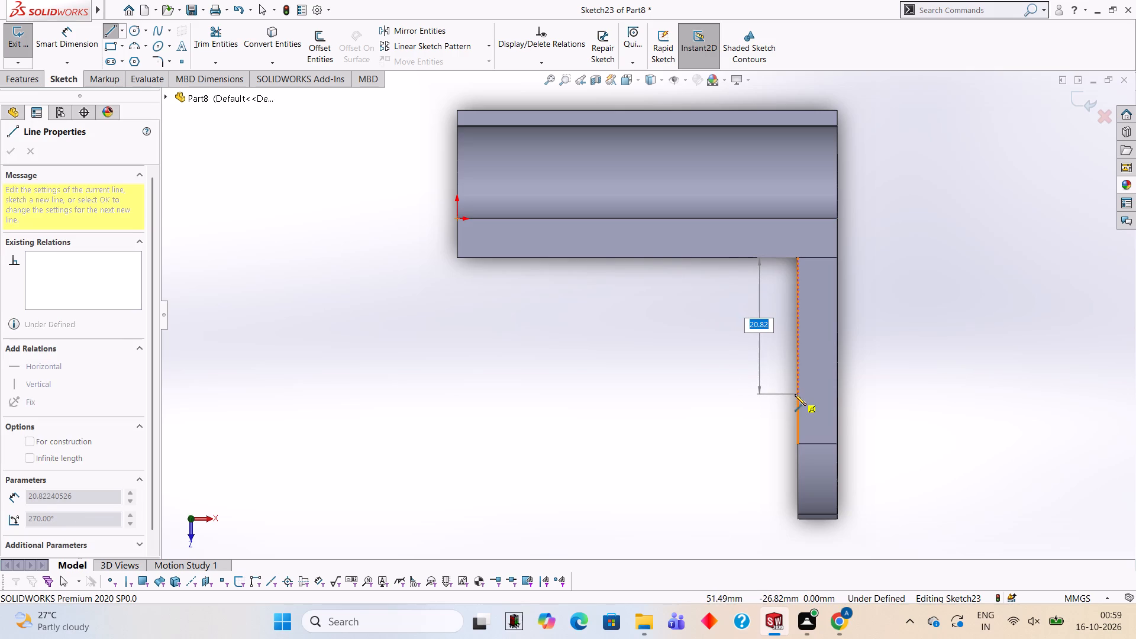
pyautogui.write('21.')
pyautogui.press('9')
pyautogui.press('3')
pyautogui.press('Return')
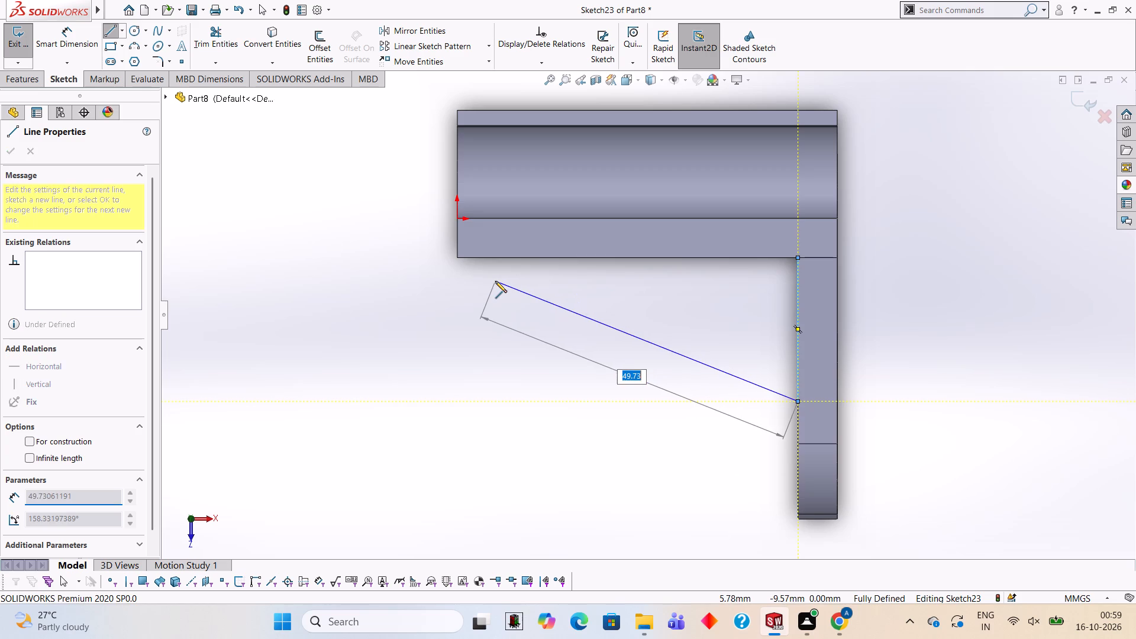
pyautogui.click(458, 258)
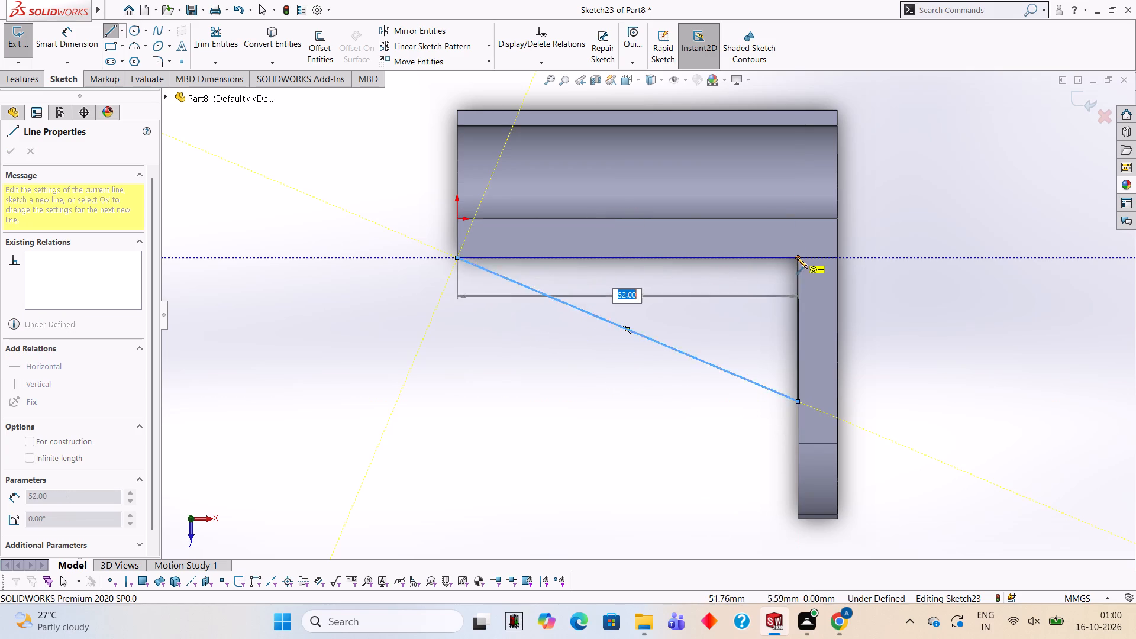
pyautogui.click(796, 257)
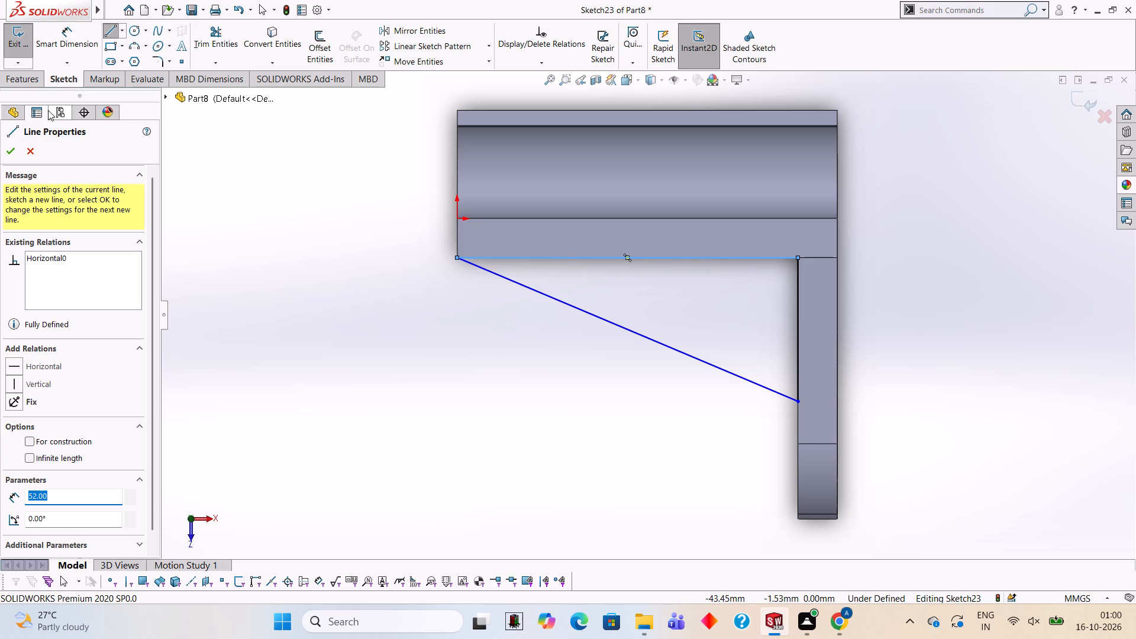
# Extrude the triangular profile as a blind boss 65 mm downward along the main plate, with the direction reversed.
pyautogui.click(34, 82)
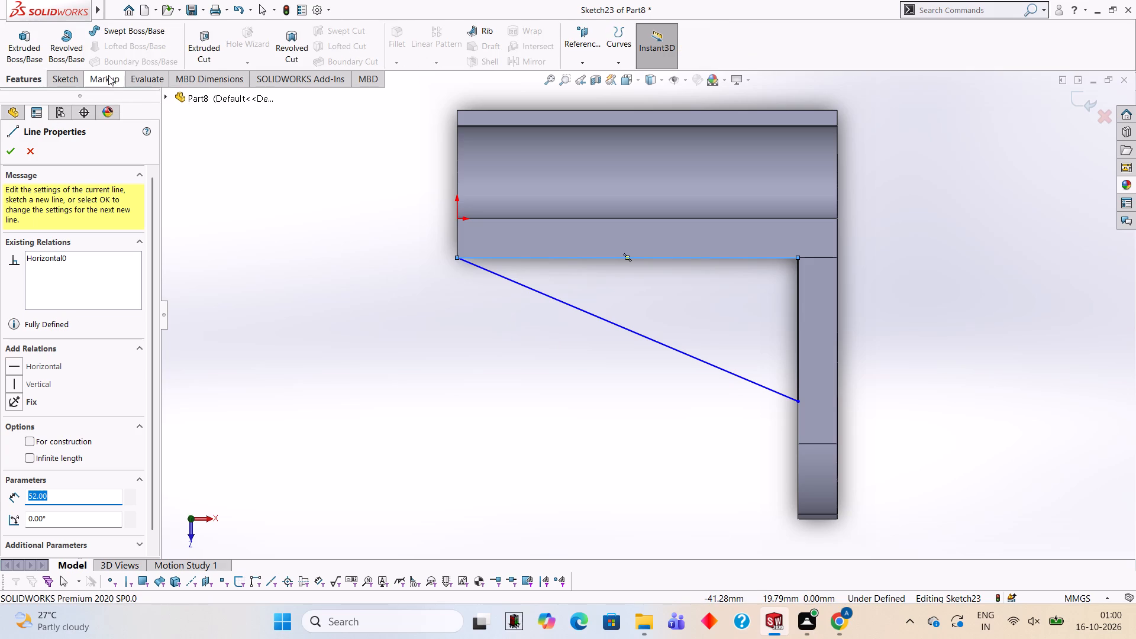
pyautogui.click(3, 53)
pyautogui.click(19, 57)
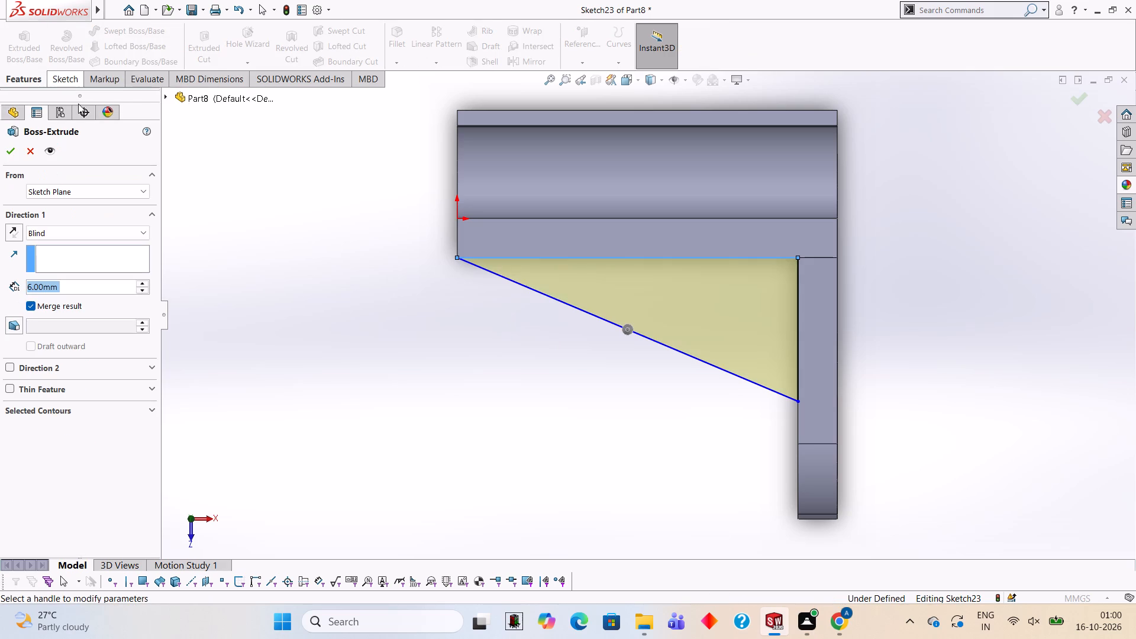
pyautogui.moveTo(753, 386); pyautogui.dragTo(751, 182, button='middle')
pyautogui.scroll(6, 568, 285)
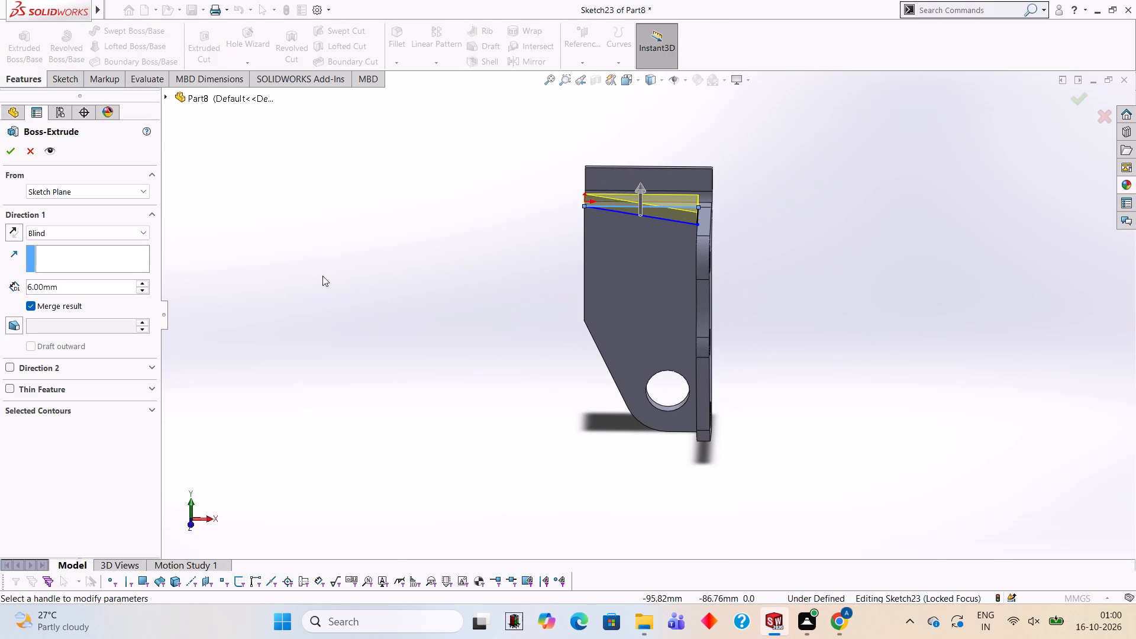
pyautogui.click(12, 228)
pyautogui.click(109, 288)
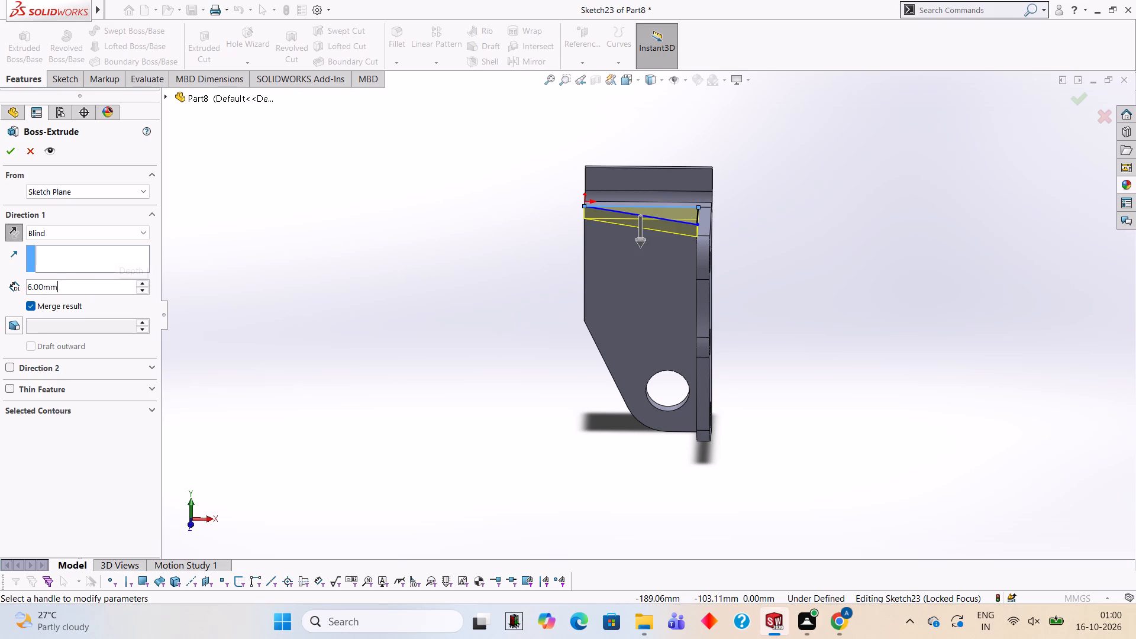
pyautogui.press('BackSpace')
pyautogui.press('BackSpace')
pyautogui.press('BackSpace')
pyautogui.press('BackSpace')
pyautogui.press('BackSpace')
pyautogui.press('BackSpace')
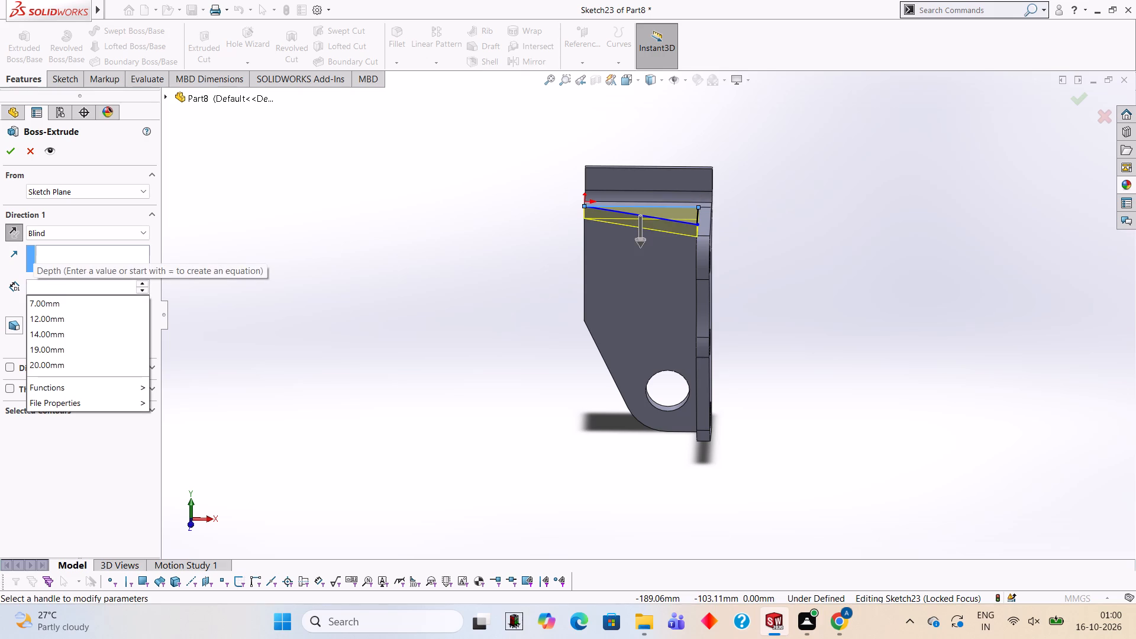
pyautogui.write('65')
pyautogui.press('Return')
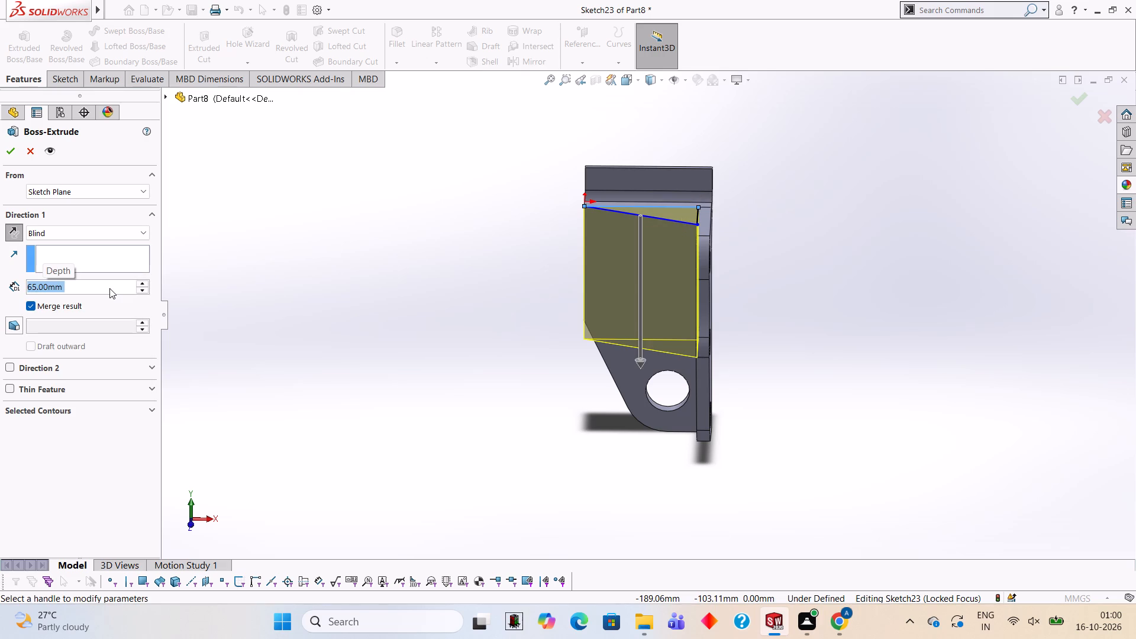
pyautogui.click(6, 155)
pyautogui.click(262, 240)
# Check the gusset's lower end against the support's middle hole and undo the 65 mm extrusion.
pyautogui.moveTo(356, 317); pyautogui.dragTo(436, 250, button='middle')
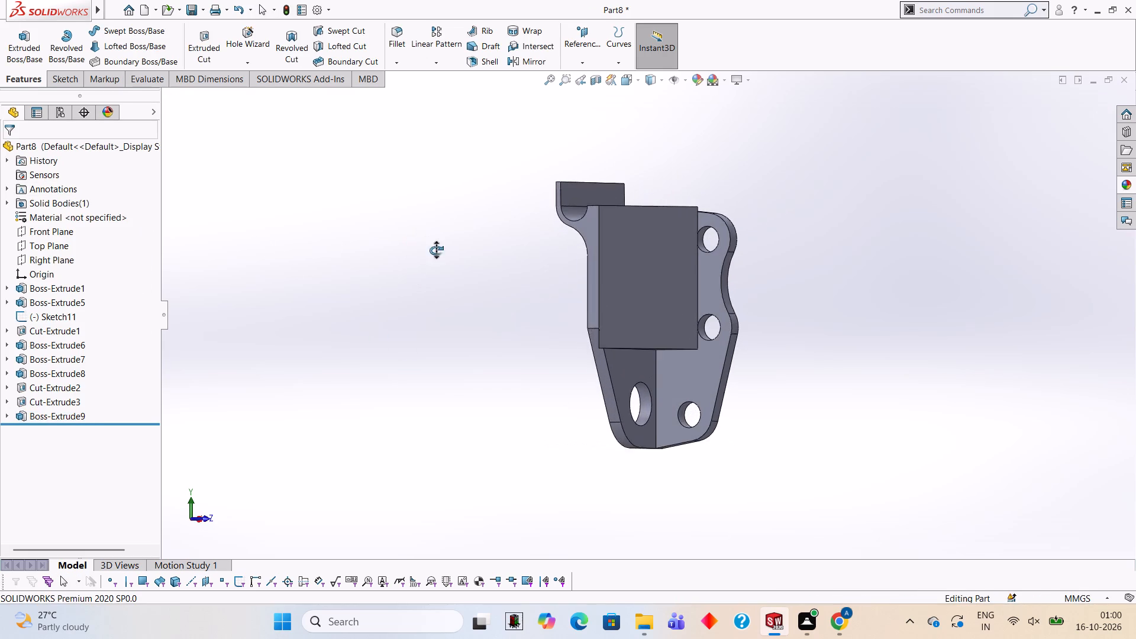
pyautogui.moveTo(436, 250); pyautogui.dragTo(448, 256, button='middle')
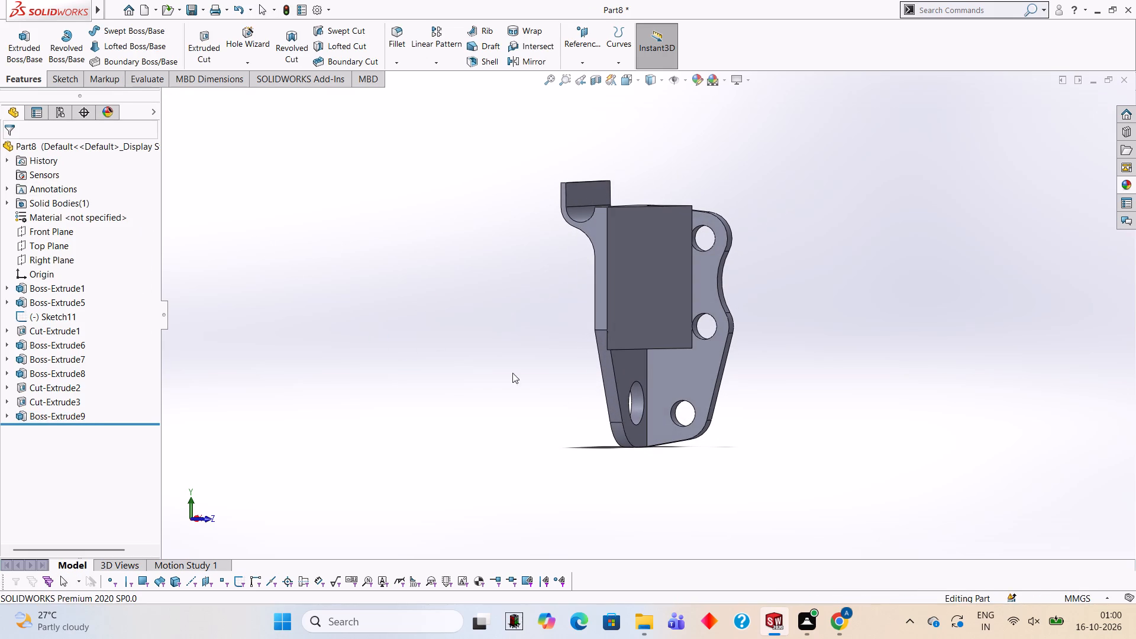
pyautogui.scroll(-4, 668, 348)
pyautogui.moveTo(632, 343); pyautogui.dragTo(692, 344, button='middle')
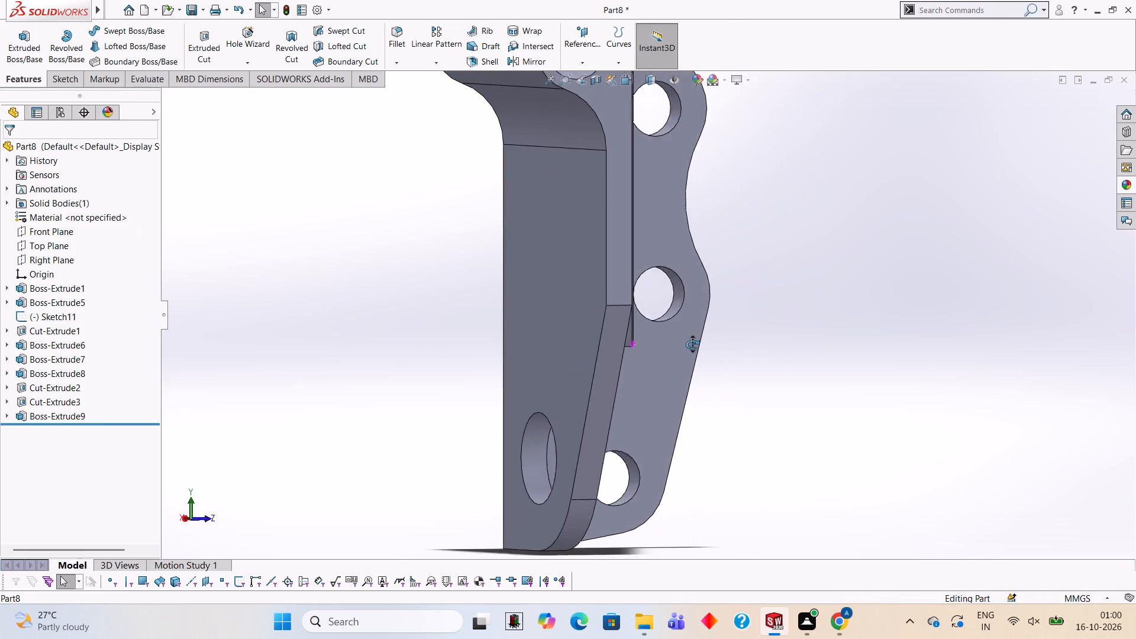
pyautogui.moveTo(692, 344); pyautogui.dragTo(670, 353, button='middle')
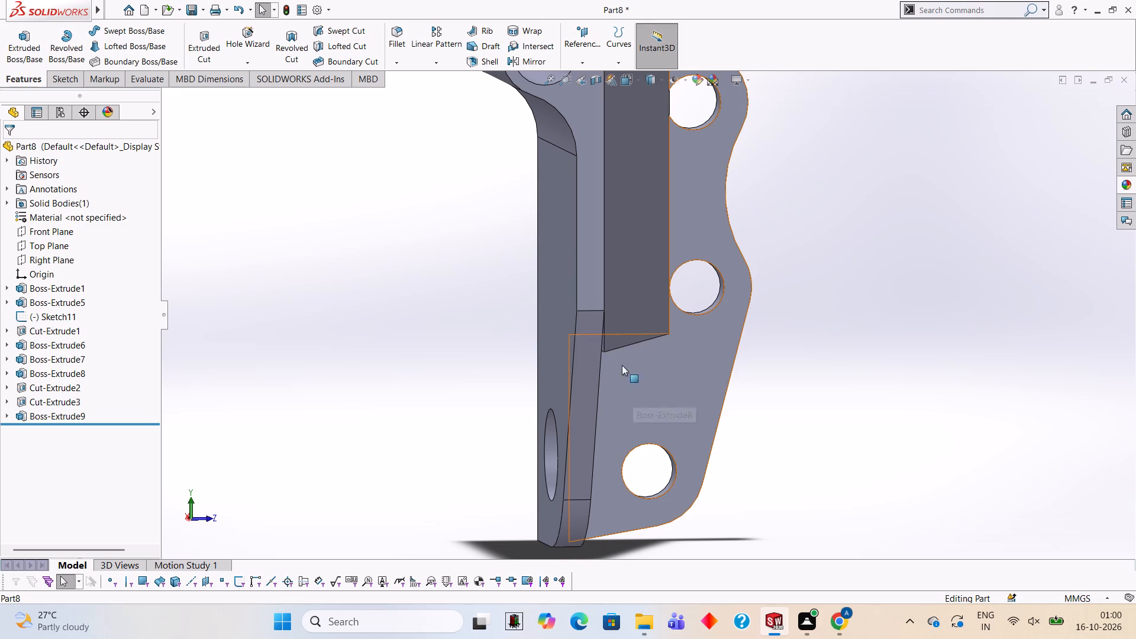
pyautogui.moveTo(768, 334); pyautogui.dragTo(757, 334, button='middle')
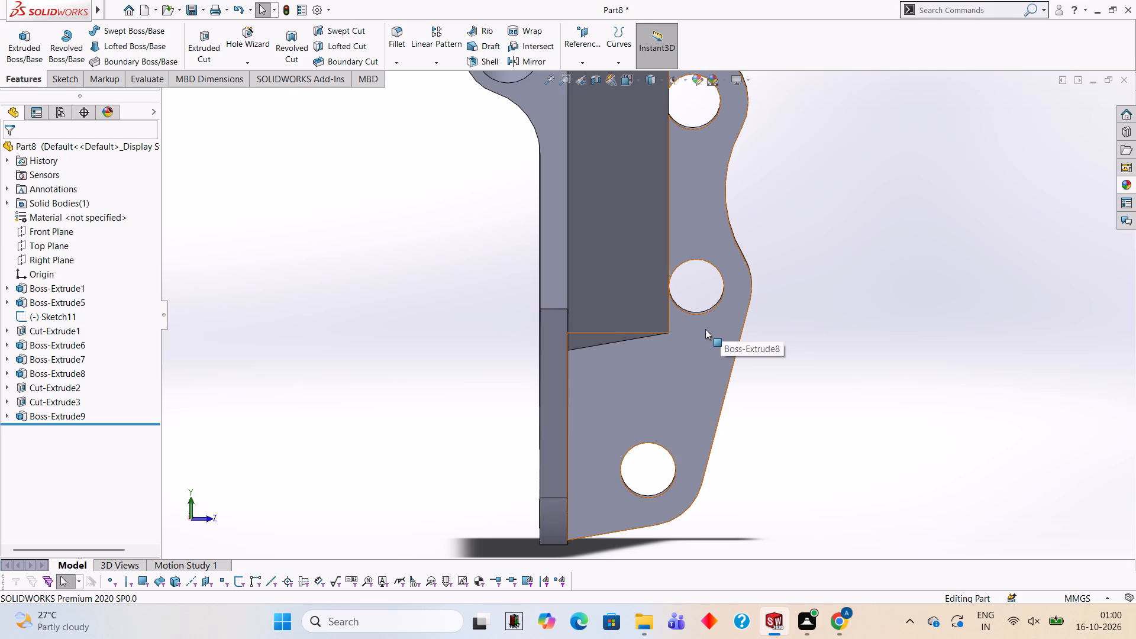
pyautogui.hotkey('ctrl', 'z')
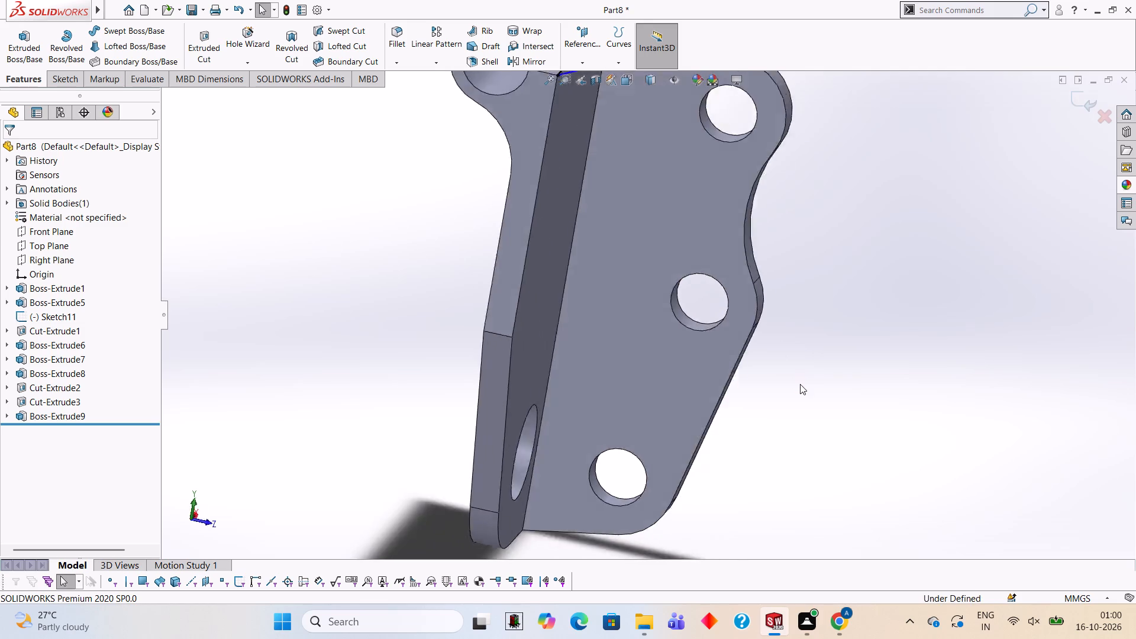
# Set up a blind Extruded Boss of the triangular profile at 55 mm, reversed to run down along the main plate.
pyautogui.click(18, 76)
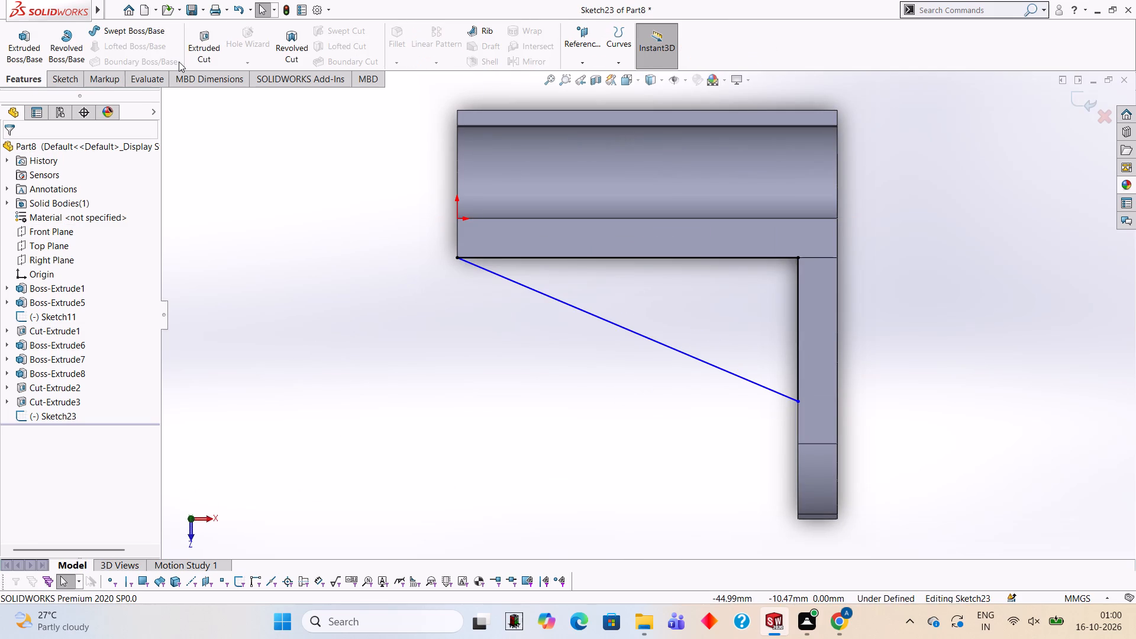
pyautogui.click(34, 40)
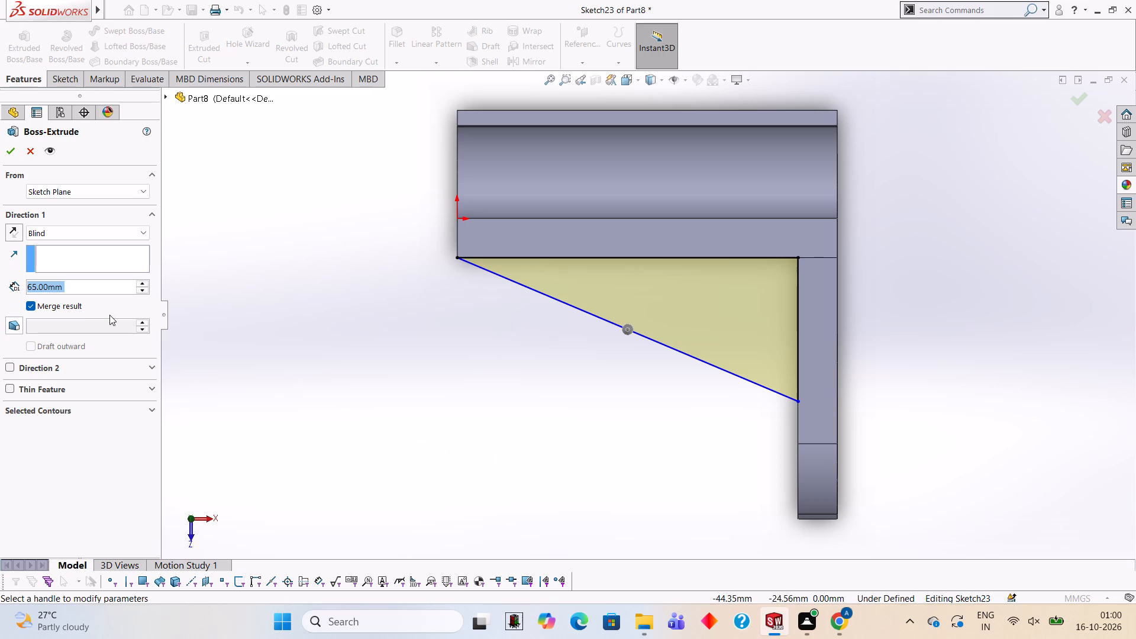
pyautogui.write('55')
pyautogui.press('Return')
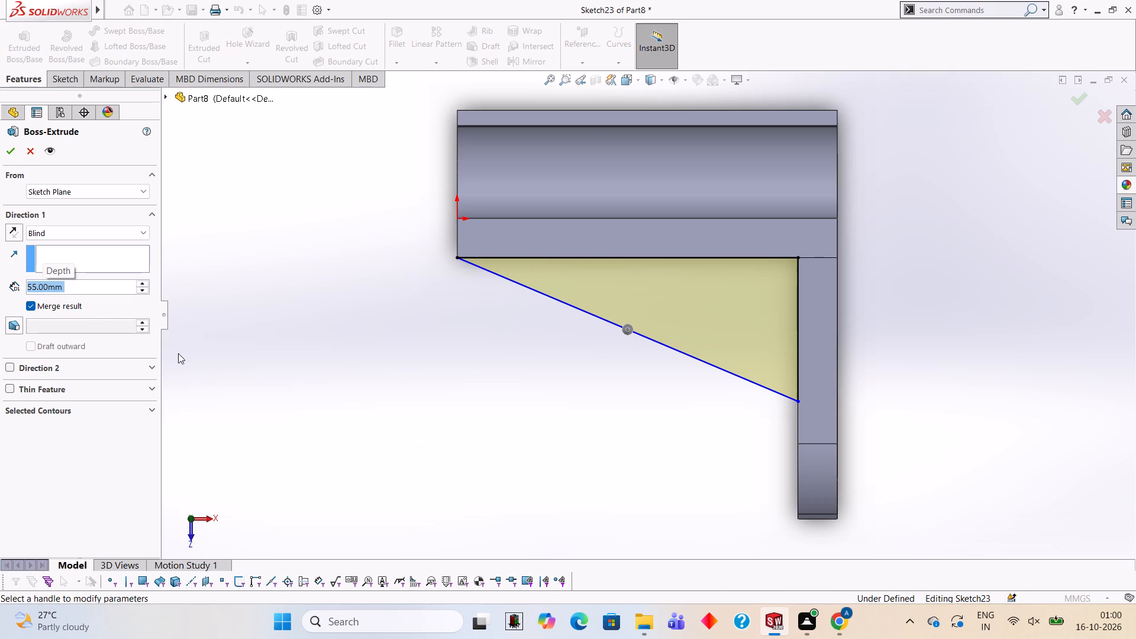
pyautogui.moveTo(615, 501); pyautogui.dragTo(601, 321, button='middle')
pyautogui.scroll(3, 614, 289)
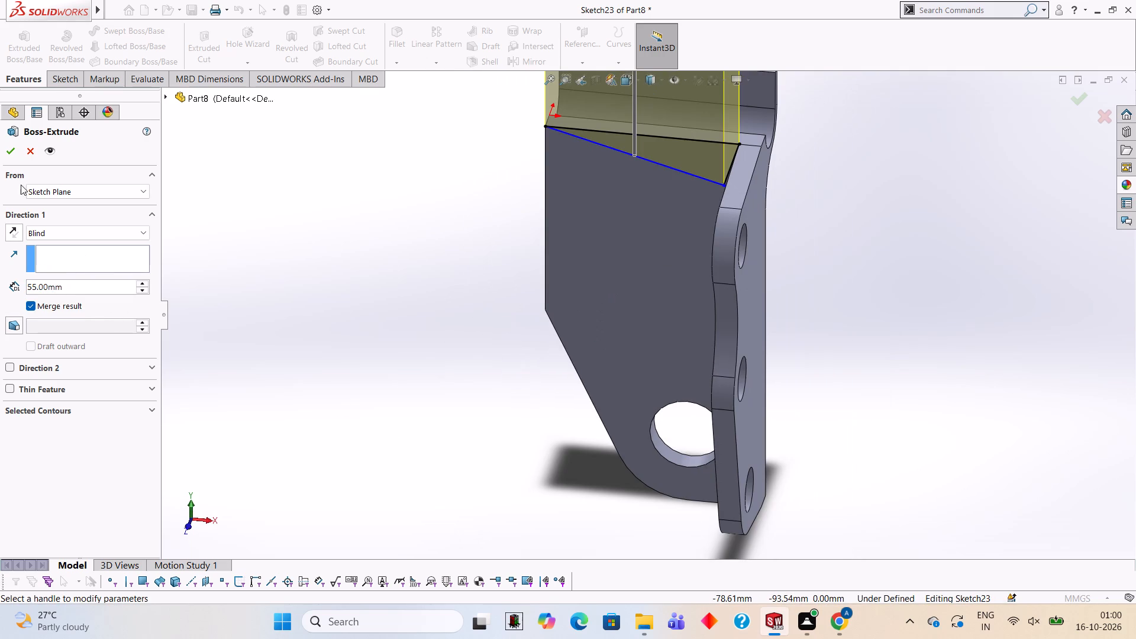
pyautogui.click(16, 227)
pyautogui.moveTo(291, 298); pyautogui.dragTo(439, 281, button='middle')
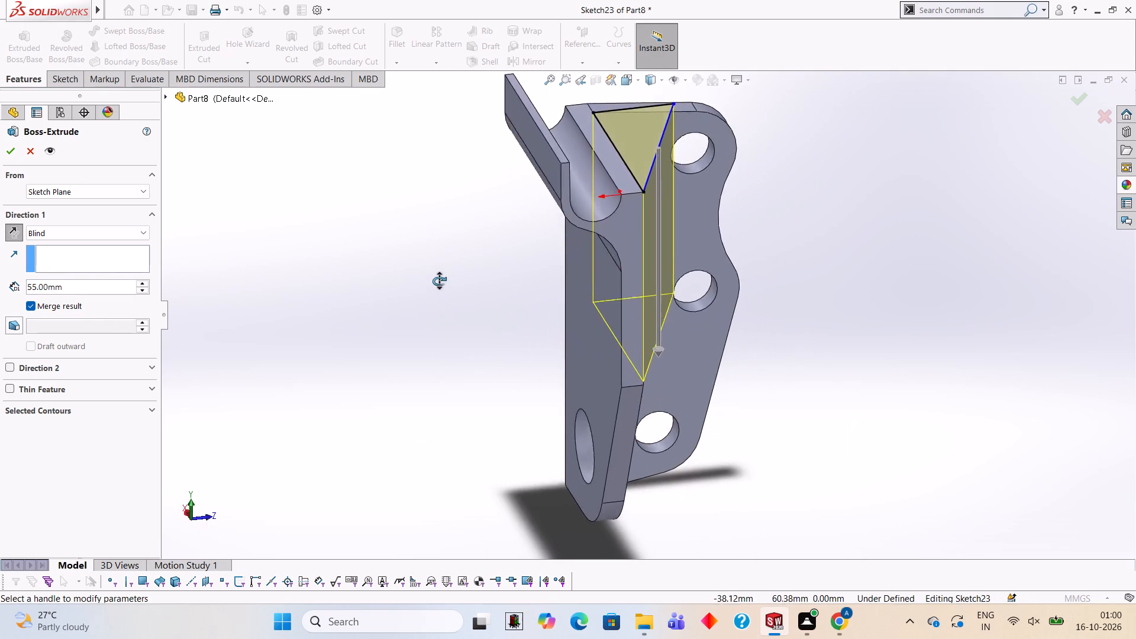
pyautogui.moveTo(439, 281); pyautogui.dragTo(415, 205, button='middle')
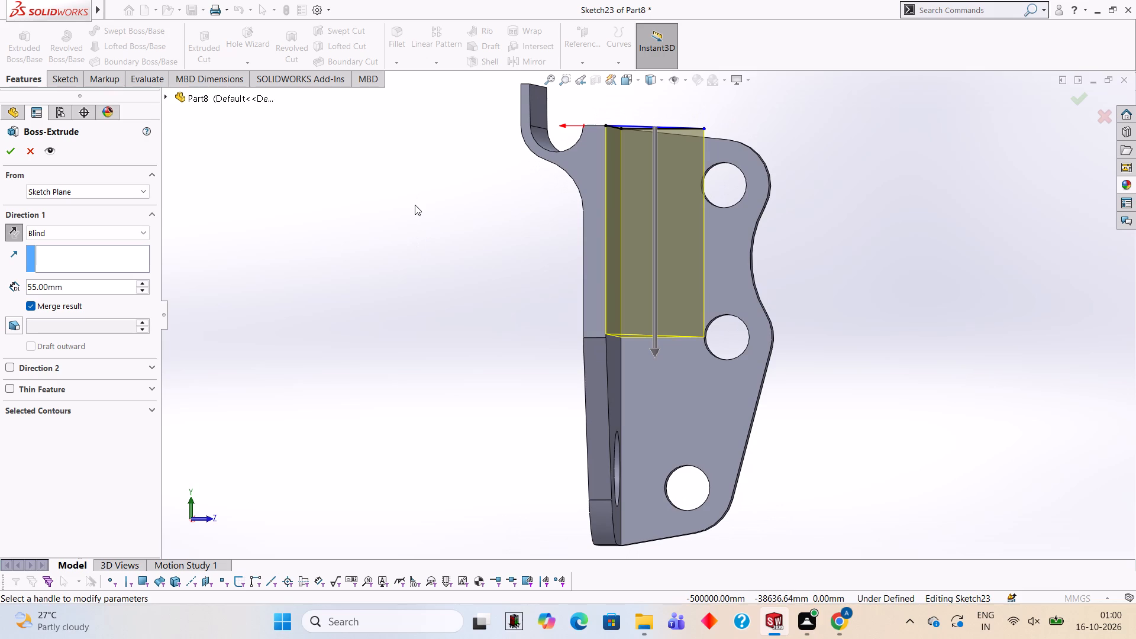
# Set the gusset's extrusion depth to 58 mm.
pyautogui.scroll(-5, 605, 325)
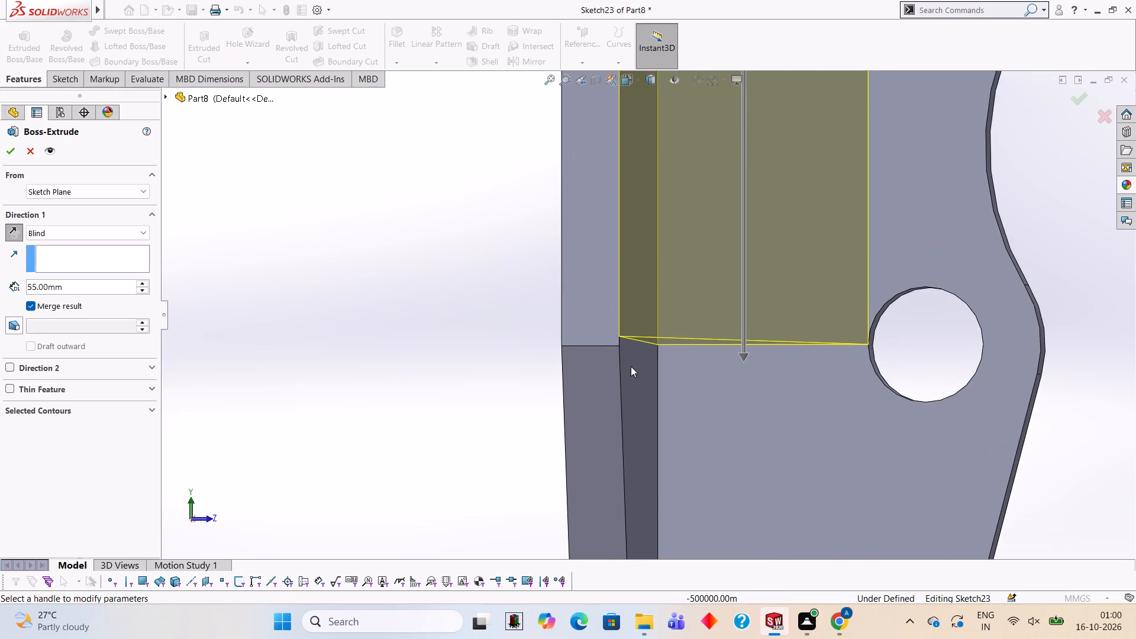
pyautogui.middleClick(631, 366)
pyautogui.click(101, 289)
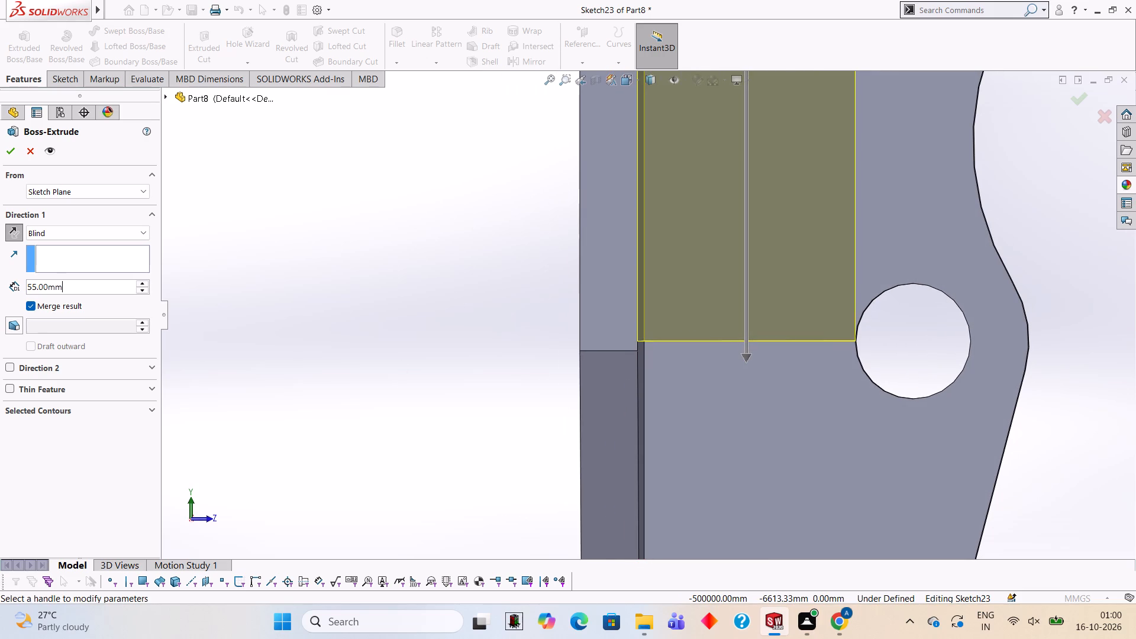
pyautogui.press('BackSpace')
pyautogui.press('BackSpace')
pyautogui.press('BackSpace')
pyautogui.press('BackSpace')
pyautogui.press('BackSpace')
pyautogui.press('BackSpace')
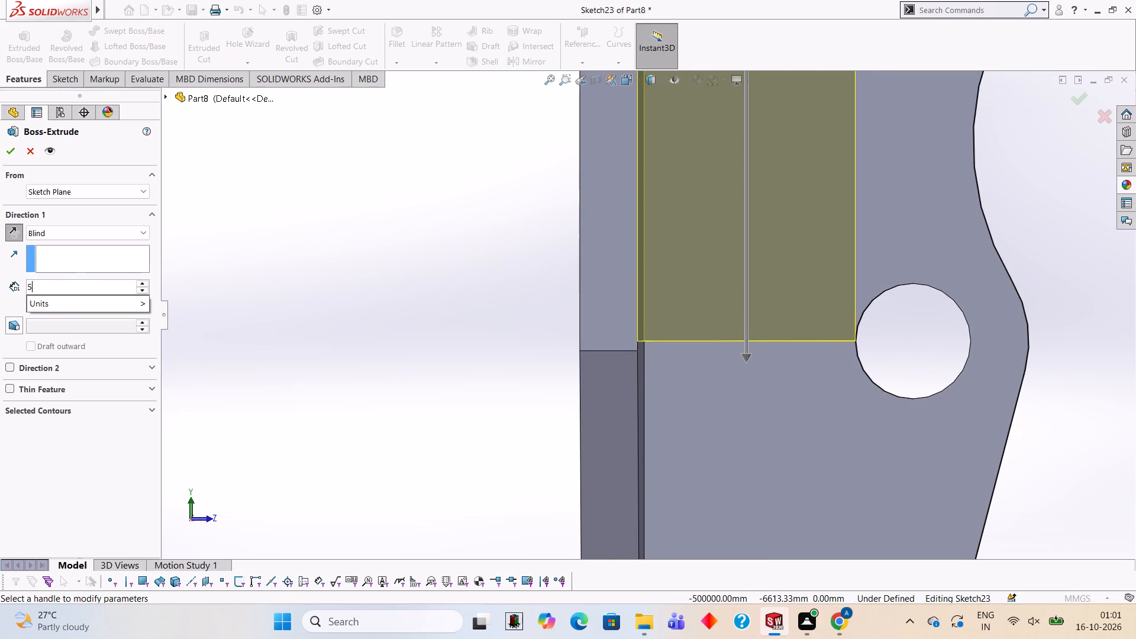
pyautogui.press('BackSpace')
pyautogui.write('58')
pyautogui.press('Return')
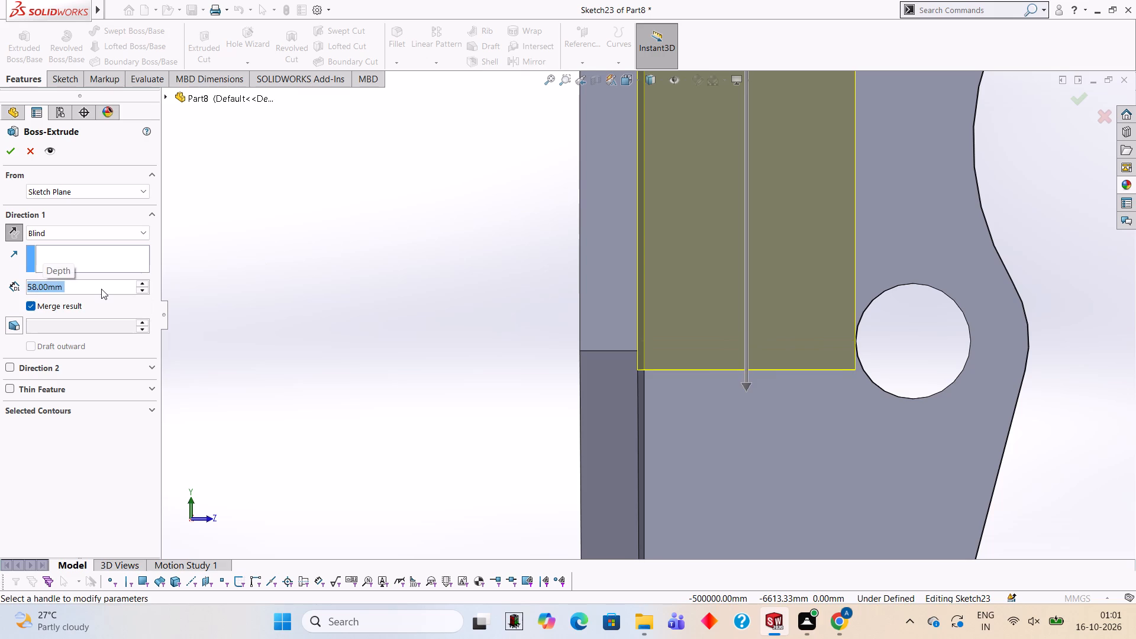
# Examine where the extrusion preview's lower end sits relative to the main plate's slanted edge and the support's middle hole.
pyautogui.scroll(-1, 375, 350)
pyautogui.moveTo(388, 351); pyautogui.dragTo(488, 373, button='middle')
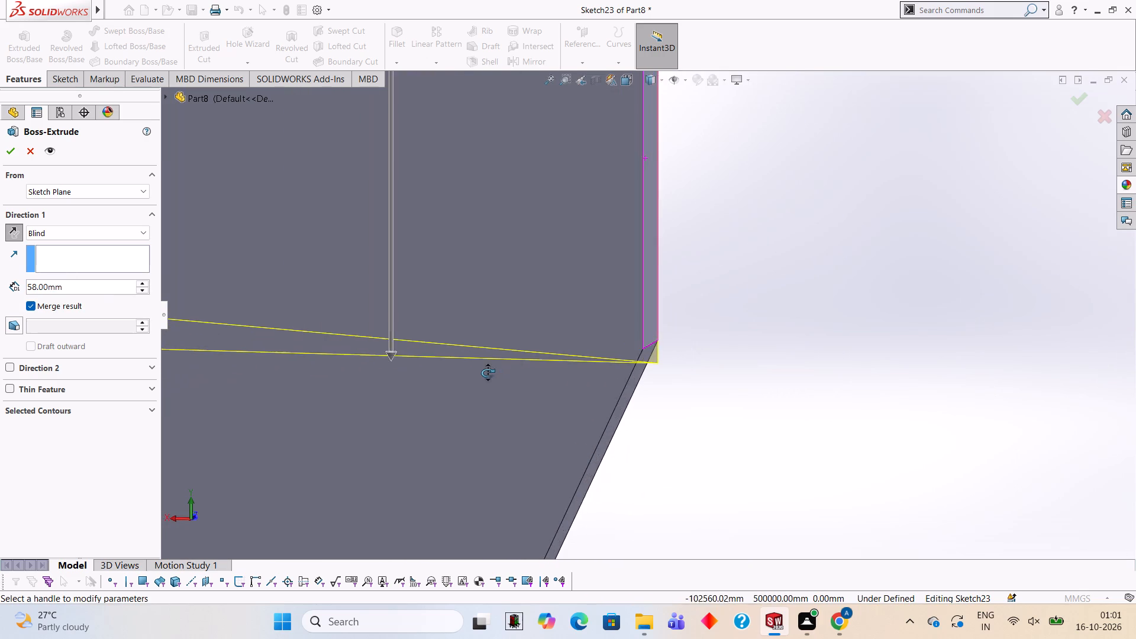
pyautogui.moveTo(488, 373); pyautogui.dragTo(460, 389, button='middle')
pyautogui.scroll(3, 649, 291)
pyautogui.moveTo(650, 324); pyautogui.dragTo(614, 350, button='middle')
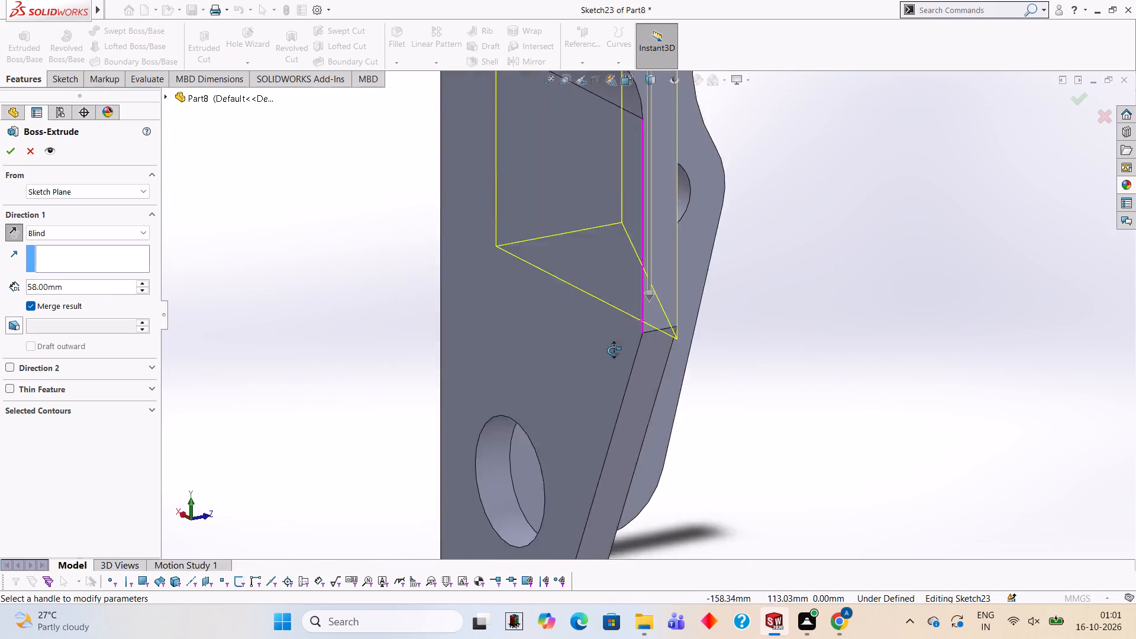
pyautogui.moveTo(614, 350); pyautogui.dragTo(682, 319, button='middle')
pyautogui.scroll(1, 686, 333)
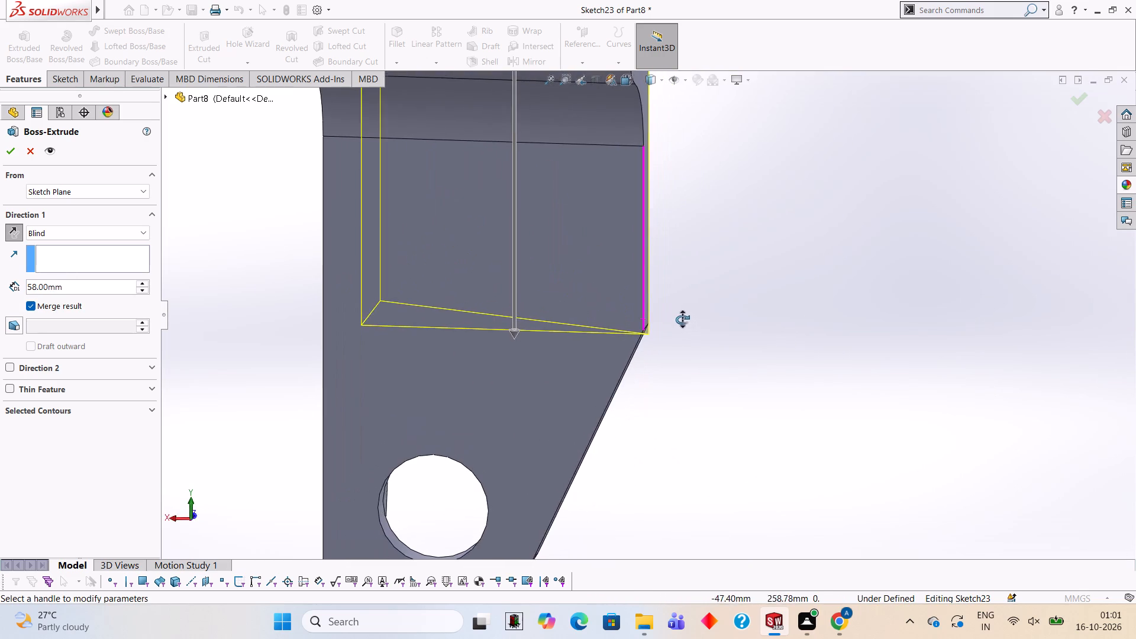
pyautogui.moveTo(682, 319); pyautogui.dragTo(668, 299, button='middle')
pyautogui.moveTo(784, 292); pyautogui.dragTo(698, 296, button='middle')
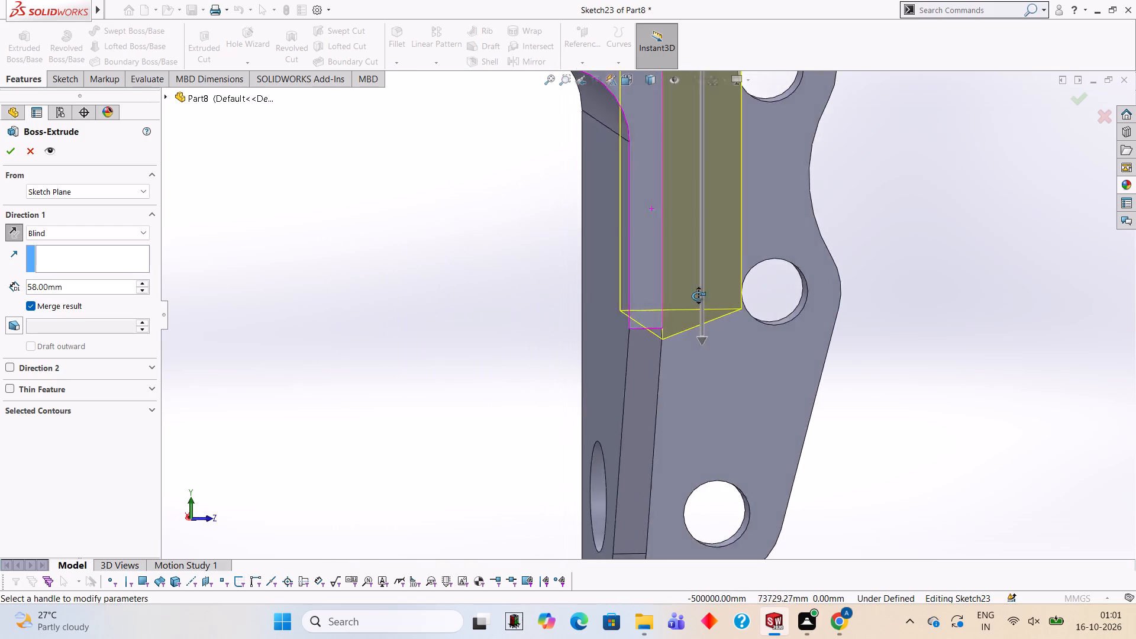
pyautogui.moveTo(698, 296); pyautogui.dragTo(684, 296, button='middle')
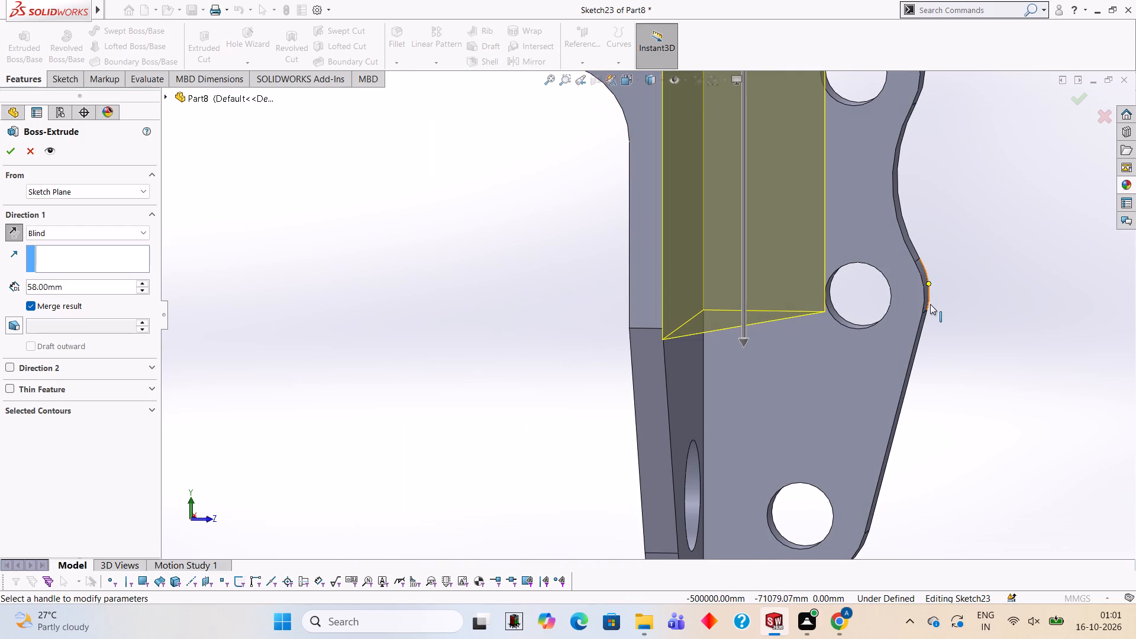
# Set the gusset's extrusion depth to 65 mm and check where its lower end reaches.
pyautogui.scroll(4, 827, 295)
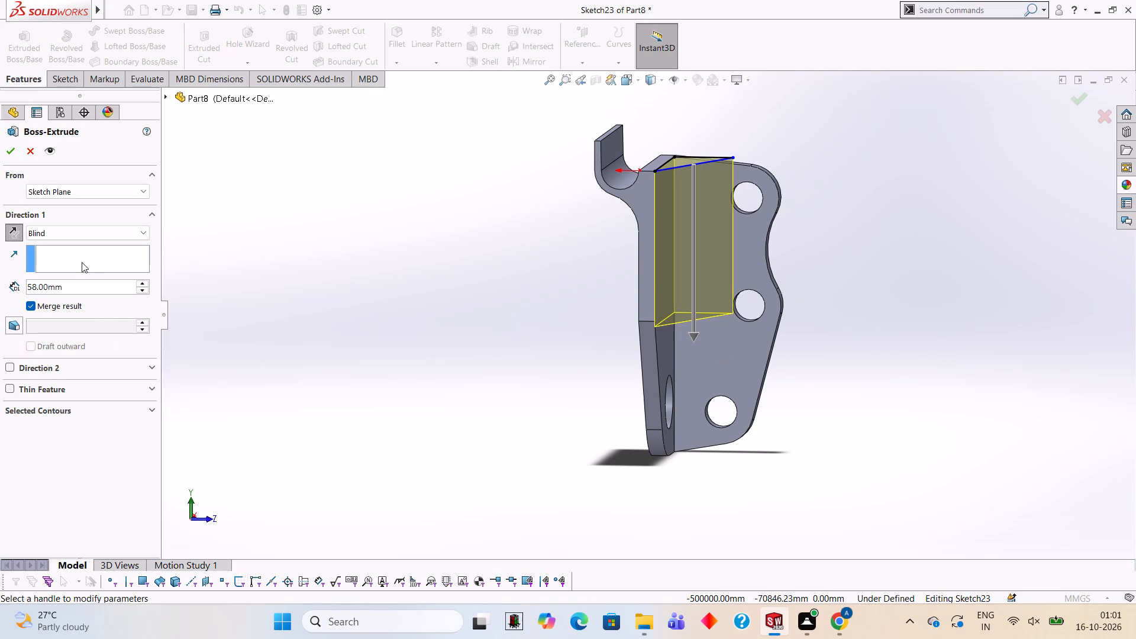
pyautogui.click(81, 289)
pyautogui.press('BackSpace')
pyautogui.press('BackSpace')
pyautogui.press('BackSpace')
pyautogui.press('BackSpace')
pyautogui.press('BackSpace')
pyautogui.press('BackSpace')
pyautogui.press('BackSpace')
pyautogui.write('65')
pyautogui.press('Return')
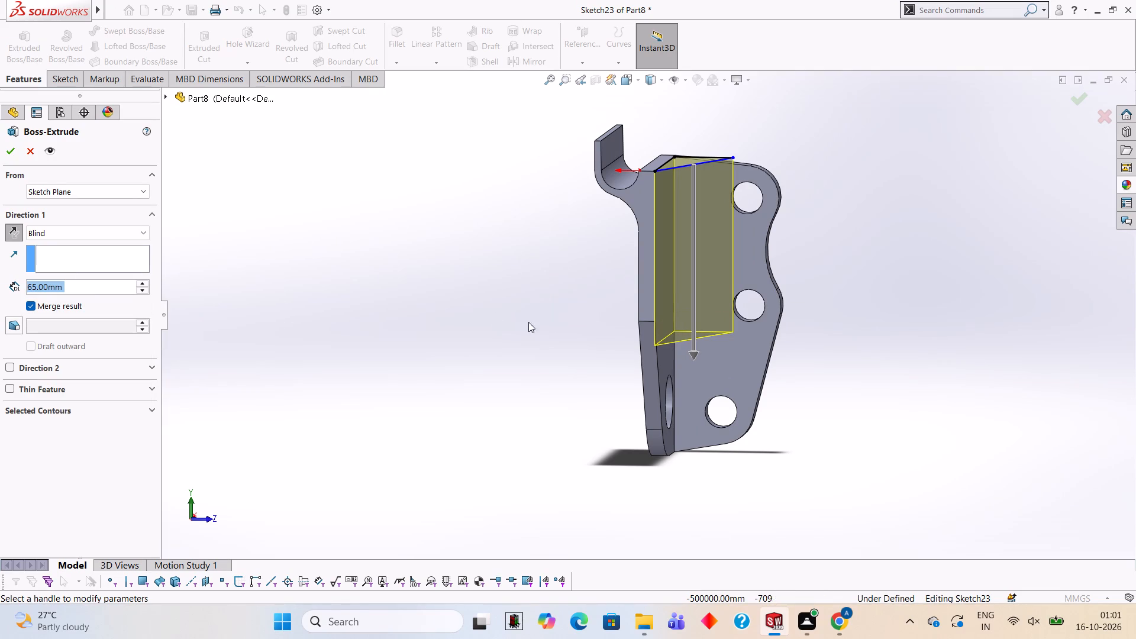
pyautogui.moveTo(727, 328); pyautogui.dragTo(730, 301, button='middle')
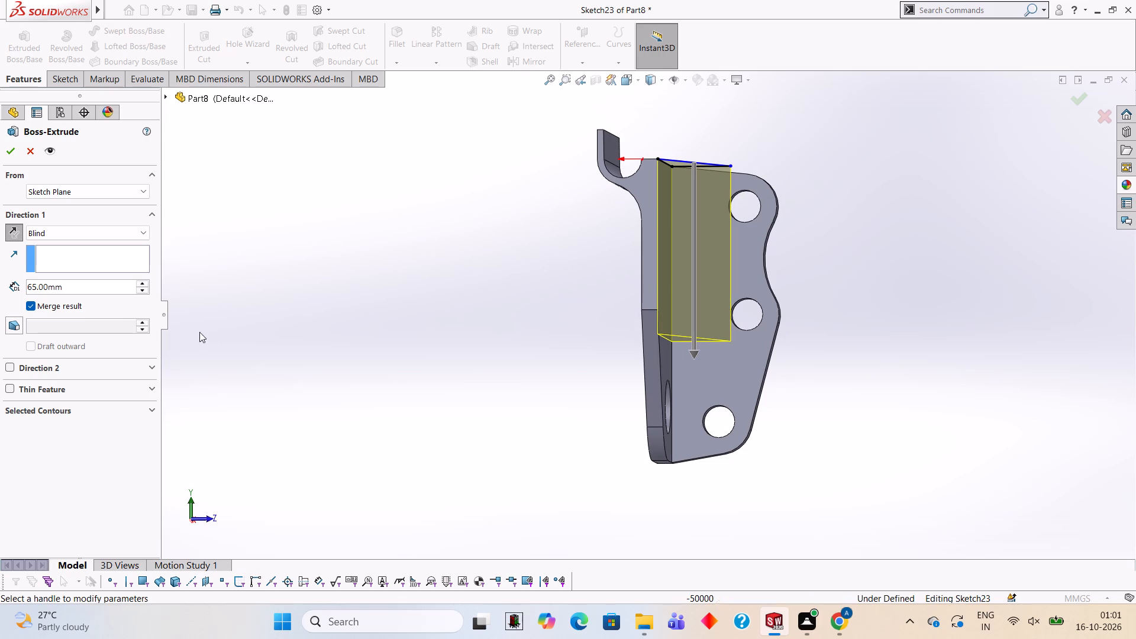
# Set the gusset's extrusion depth to 60 mm and finish the Extruded Boss.
pyautogui.click(101, 285)
pyautogui.press('BackSpace')
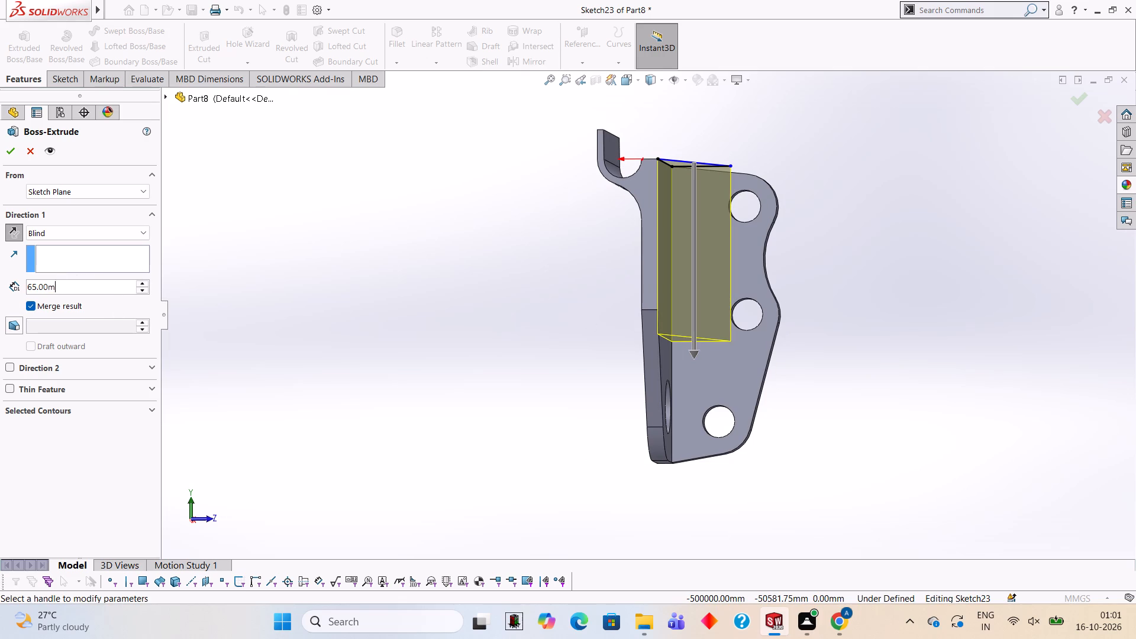
pyautogui.press('BackSpace')
pyautogui.press('BackSpace')
pyautogui.press('BackSpace')
pyautogui.press('BackSpace')
pyautogui.press('BackSpace')
pyautogui.press('0')
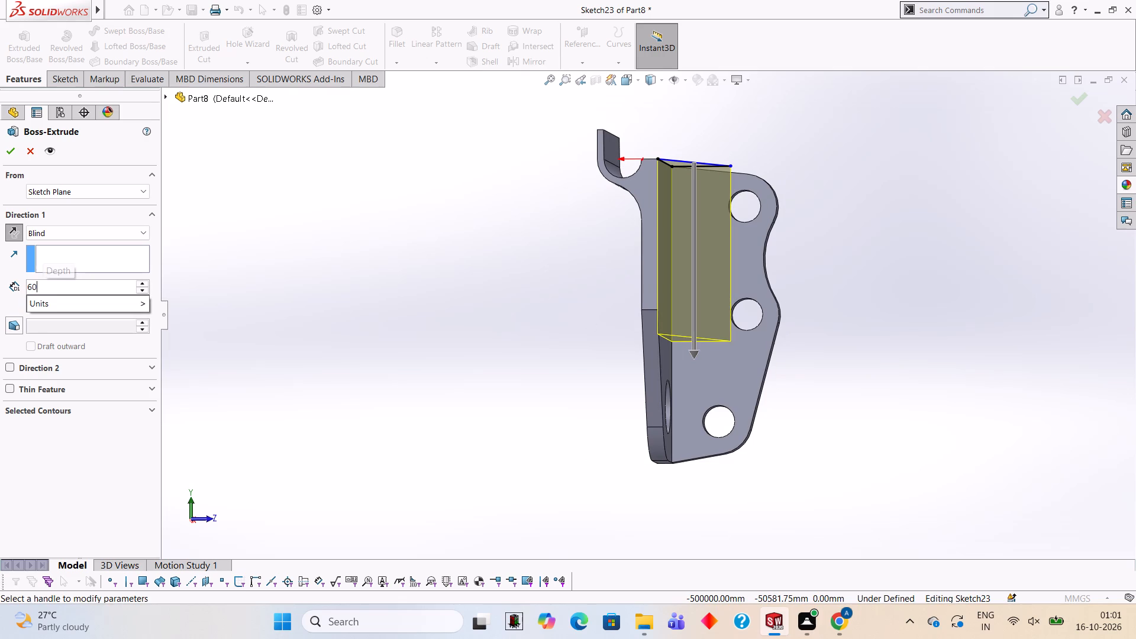
pyautogui.press('Return')
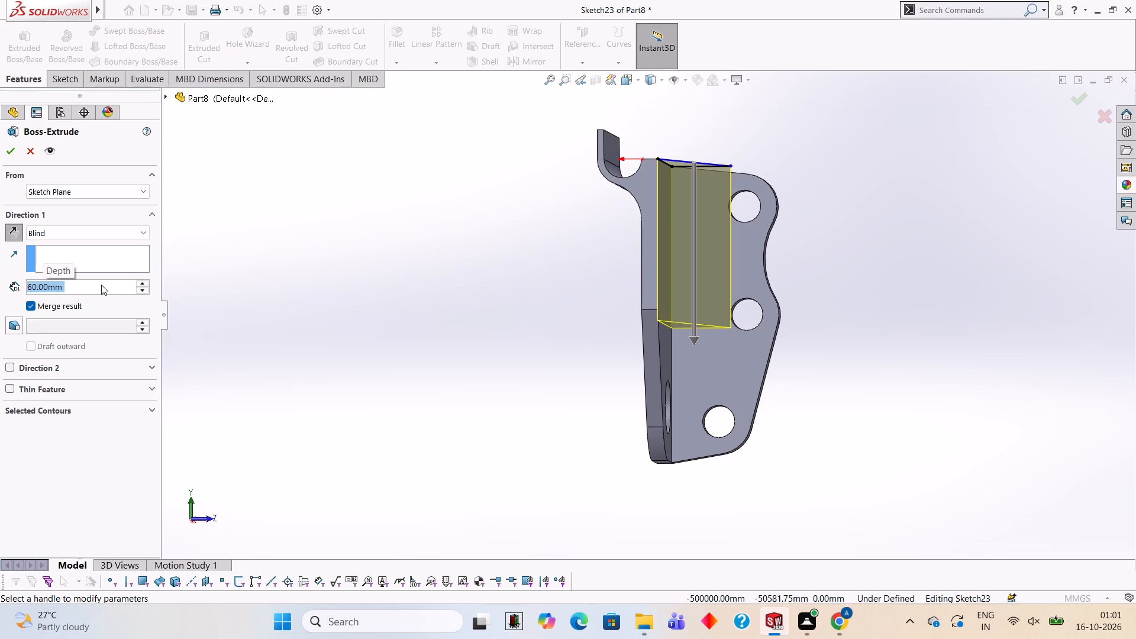
pyautogui.click(8, 156)
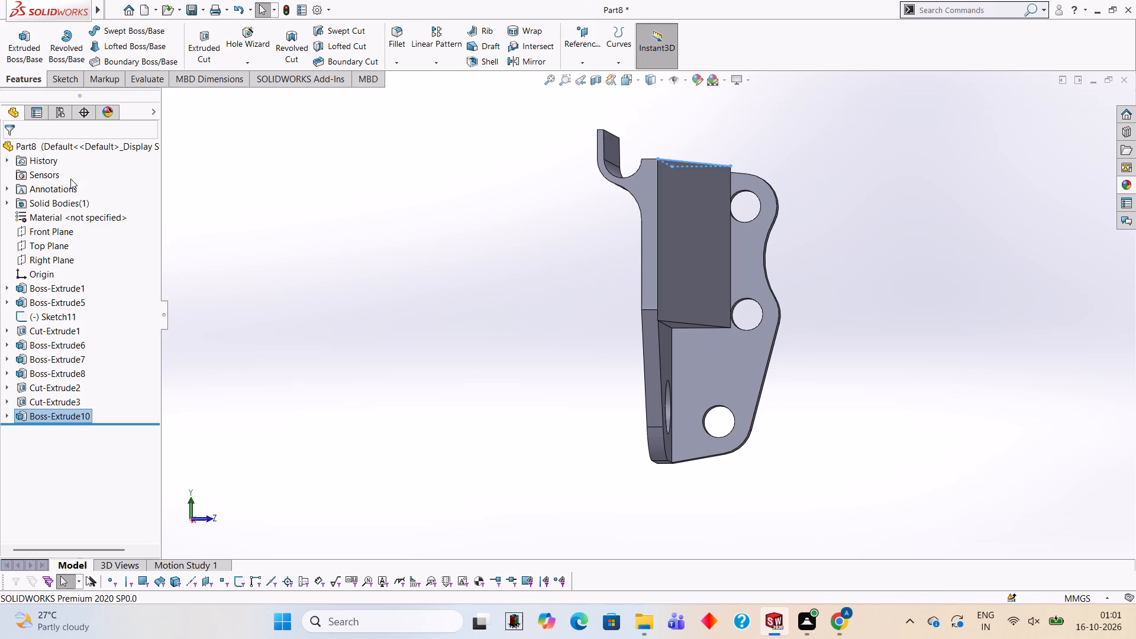
pyautogui.click(350, 227)
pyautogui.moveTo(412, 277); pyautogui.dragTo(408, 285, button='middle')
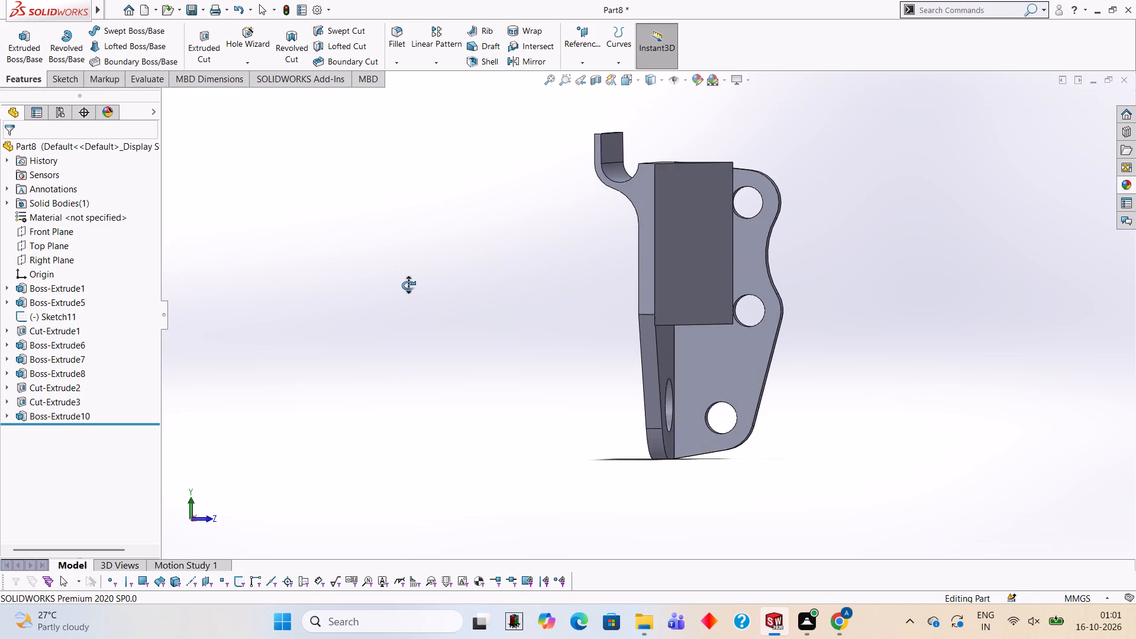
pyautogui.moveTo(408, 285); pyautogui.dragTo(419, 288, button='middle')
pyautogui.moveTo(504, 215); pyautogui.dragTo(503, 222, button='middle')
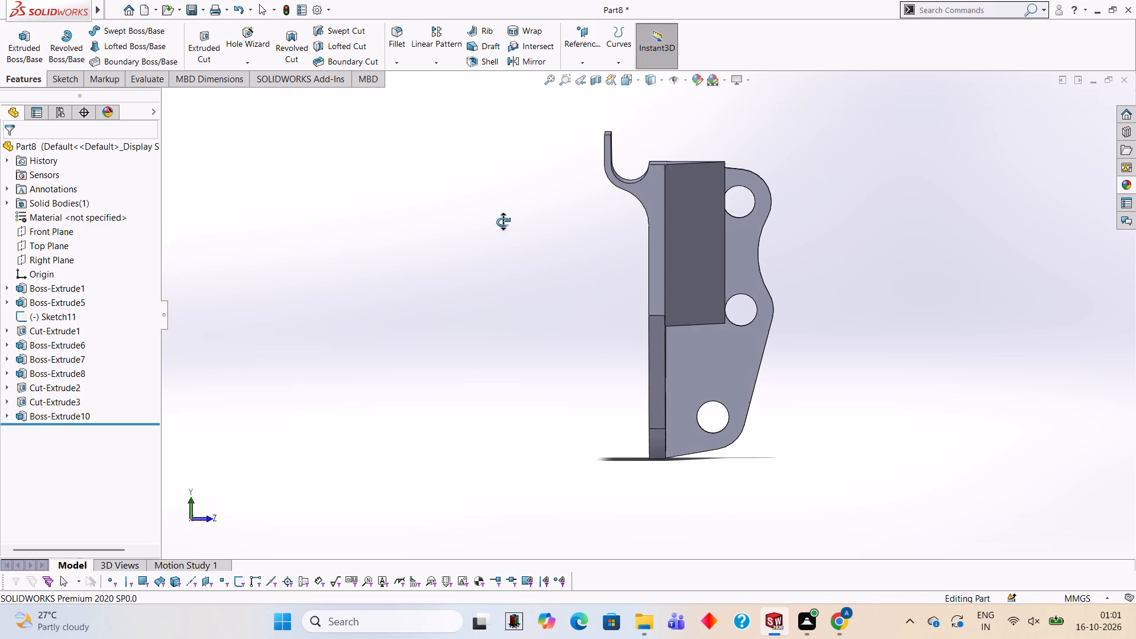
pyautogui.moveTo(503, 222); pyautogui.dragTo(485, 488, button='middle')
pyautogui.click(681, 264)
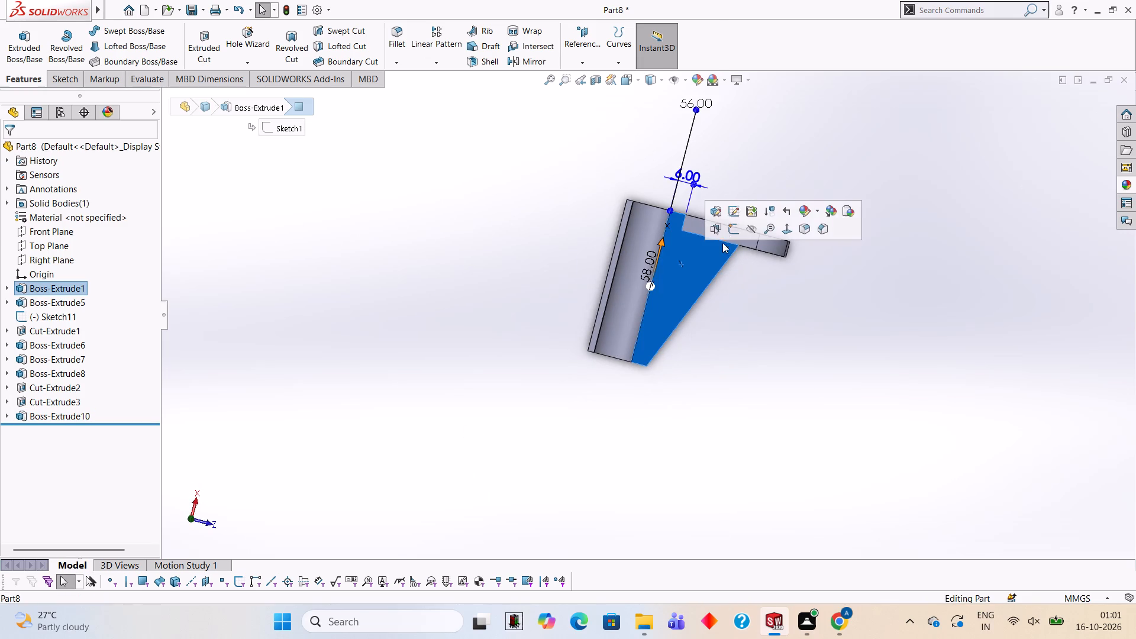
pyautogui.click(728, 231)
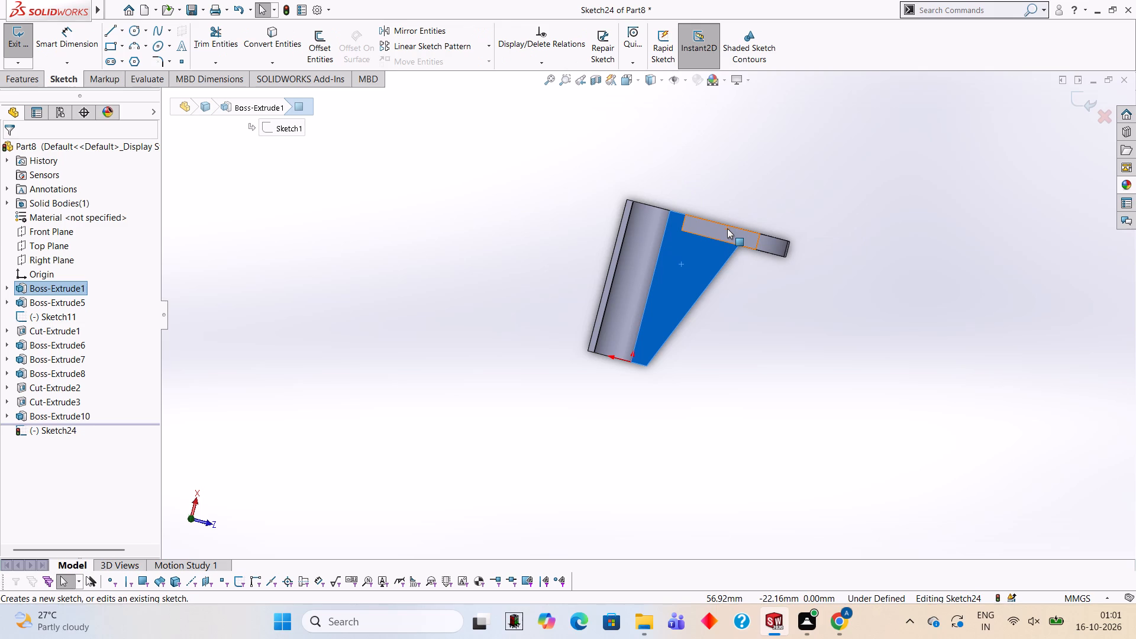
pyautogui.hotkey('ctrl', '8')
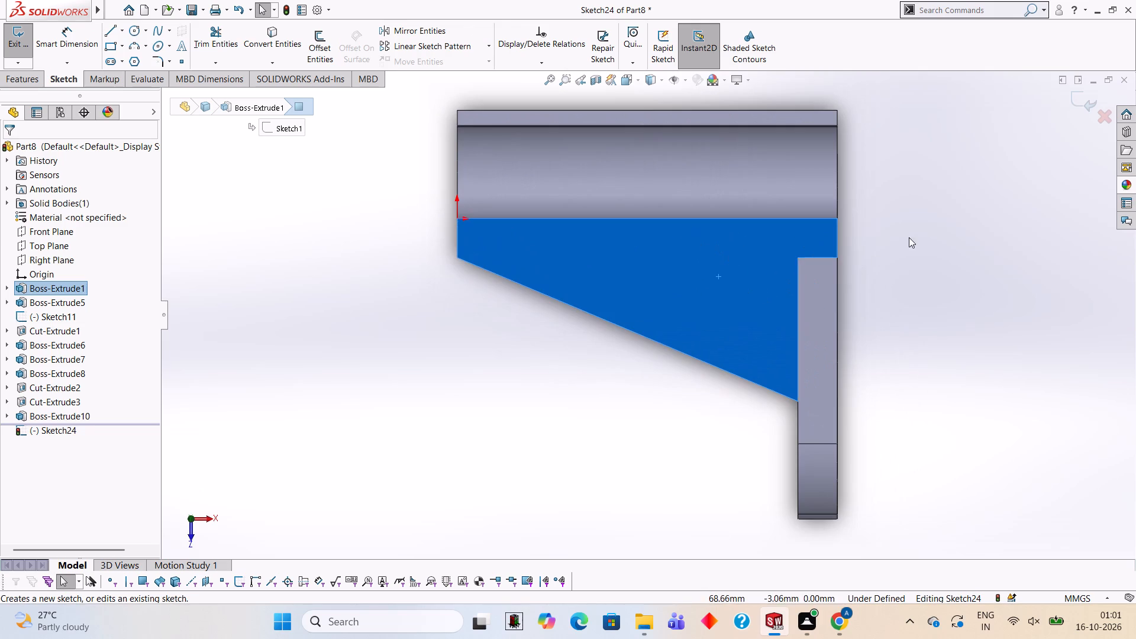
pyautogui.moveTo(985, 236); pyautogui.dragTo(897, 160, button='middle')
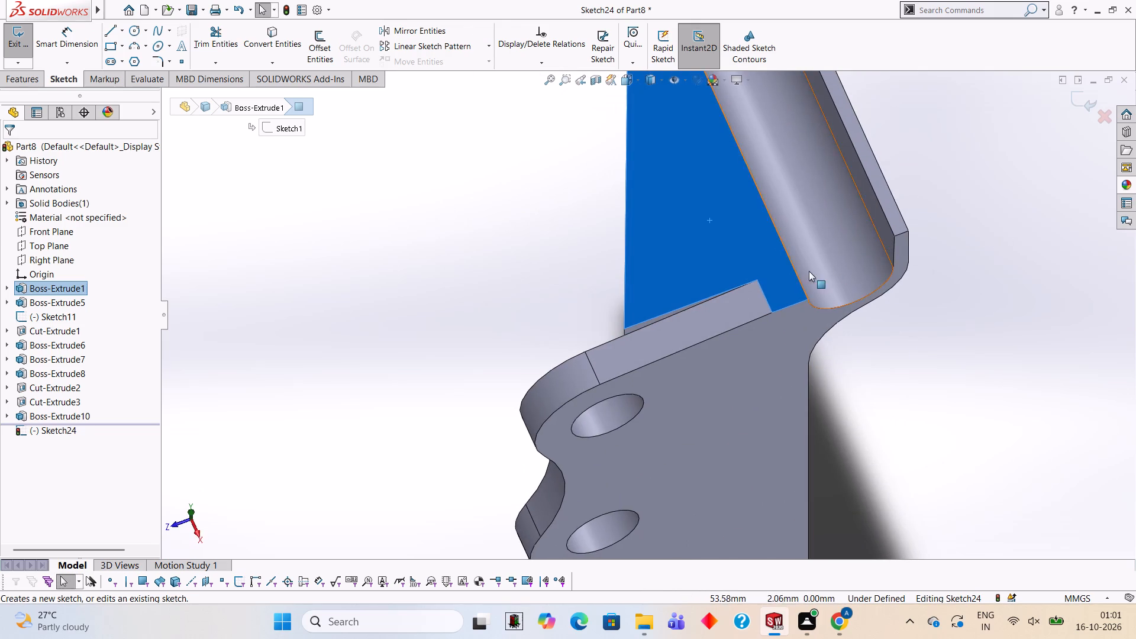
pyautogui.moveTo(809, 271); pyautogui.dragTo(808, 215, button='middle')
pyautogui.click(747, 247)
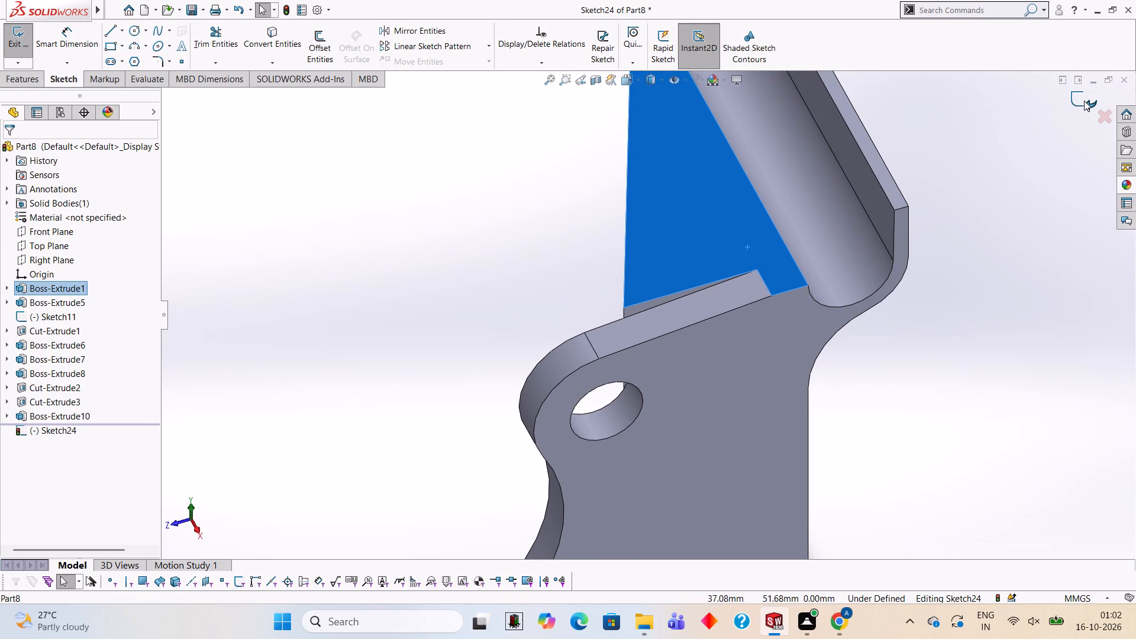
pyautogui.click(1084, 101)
# Start a new sketch on the flat top face shared by the main plate and gusset, viewed face-on.
pyautogui.moveTo(756, 351); pyautogui.dragTo(740, 285, button='middle')
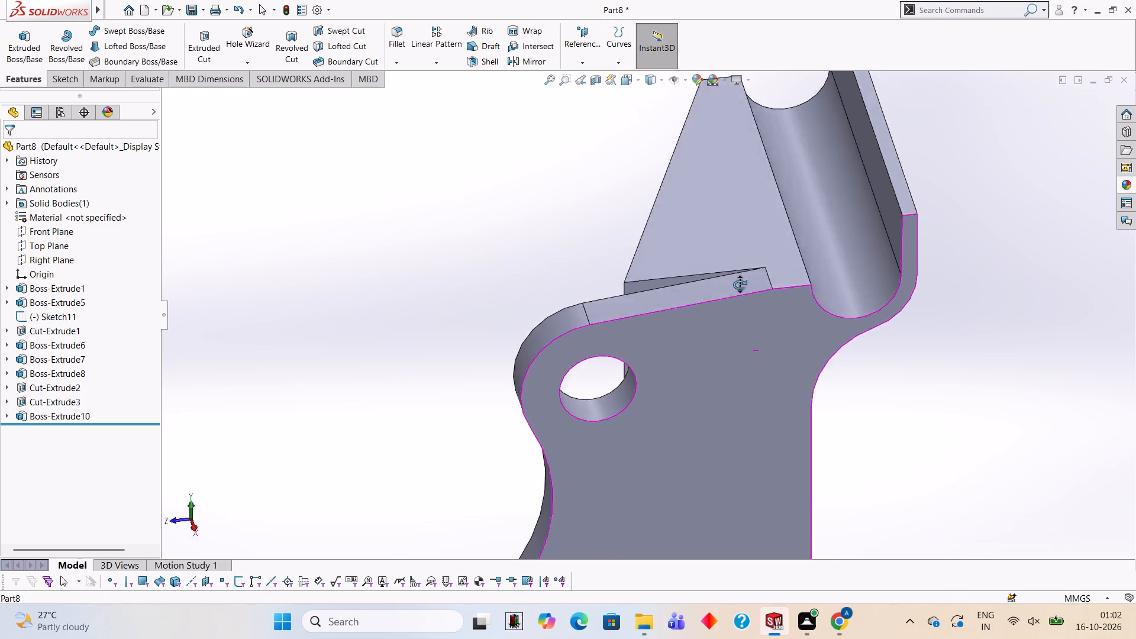
pyautogui.moveTo(740, 285); pyautogui.dragTo(731, 234, button='middle')
pyautogui.moveTo(635, 234); pyautogui.dragTo(725, 476, button='middle')
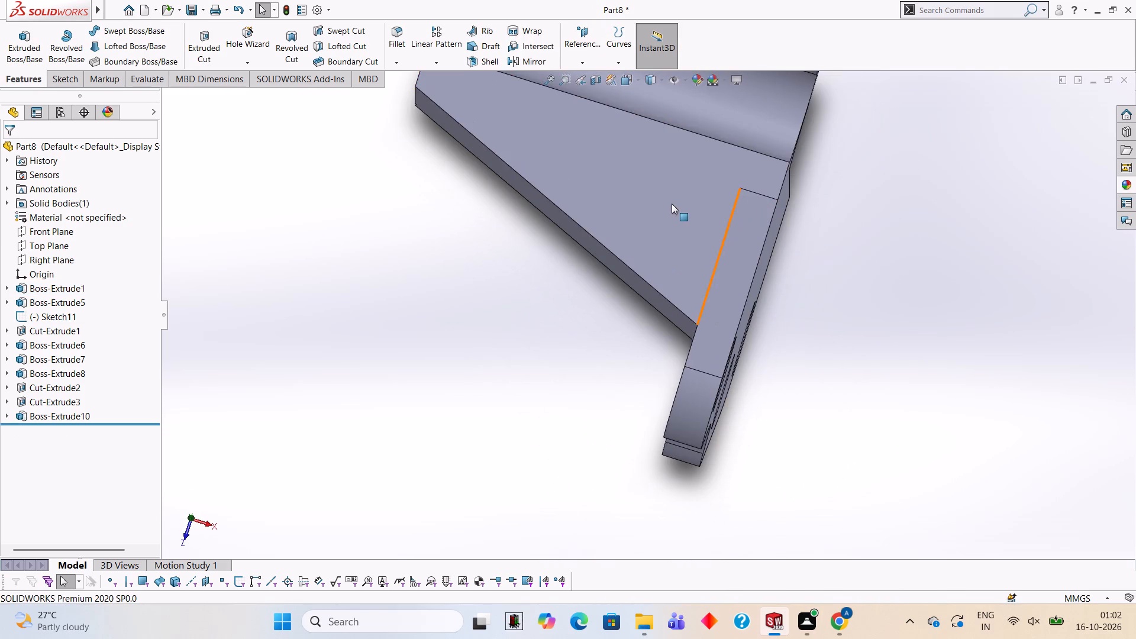
pyautogui.click(672, 204)
pyautogui.click(720, 169)
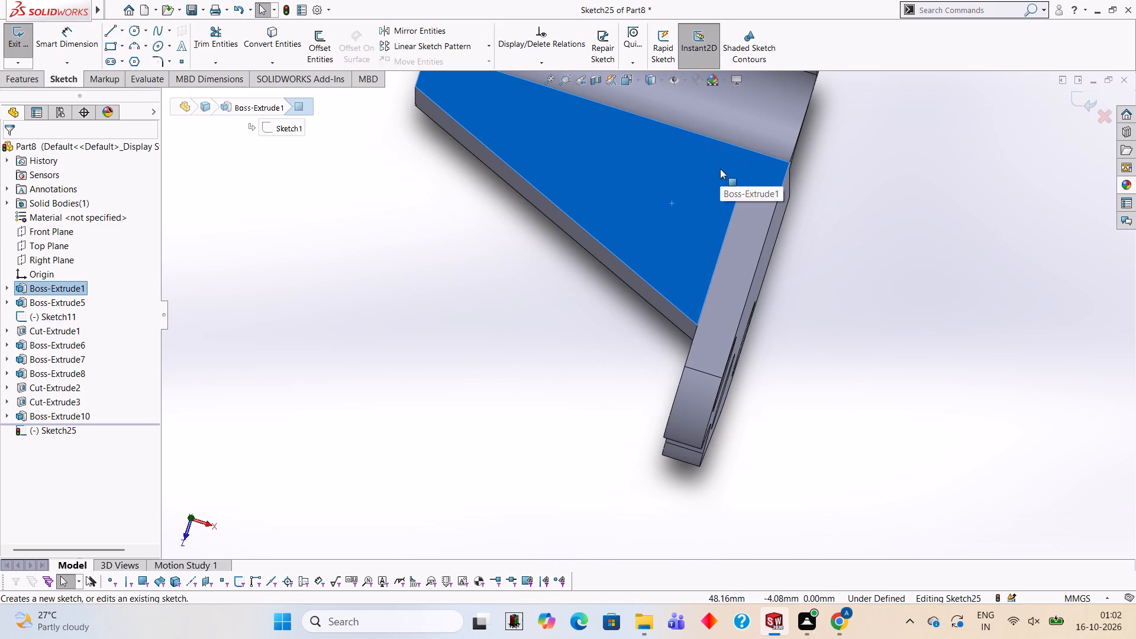
pyautogui.hotkey('ctrl', '8')
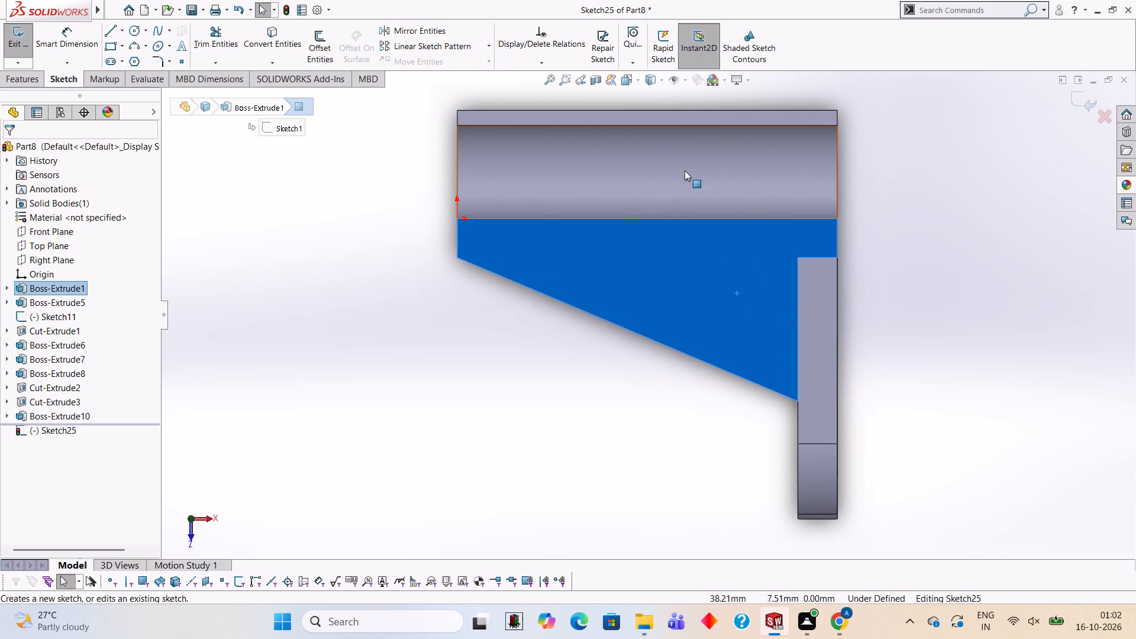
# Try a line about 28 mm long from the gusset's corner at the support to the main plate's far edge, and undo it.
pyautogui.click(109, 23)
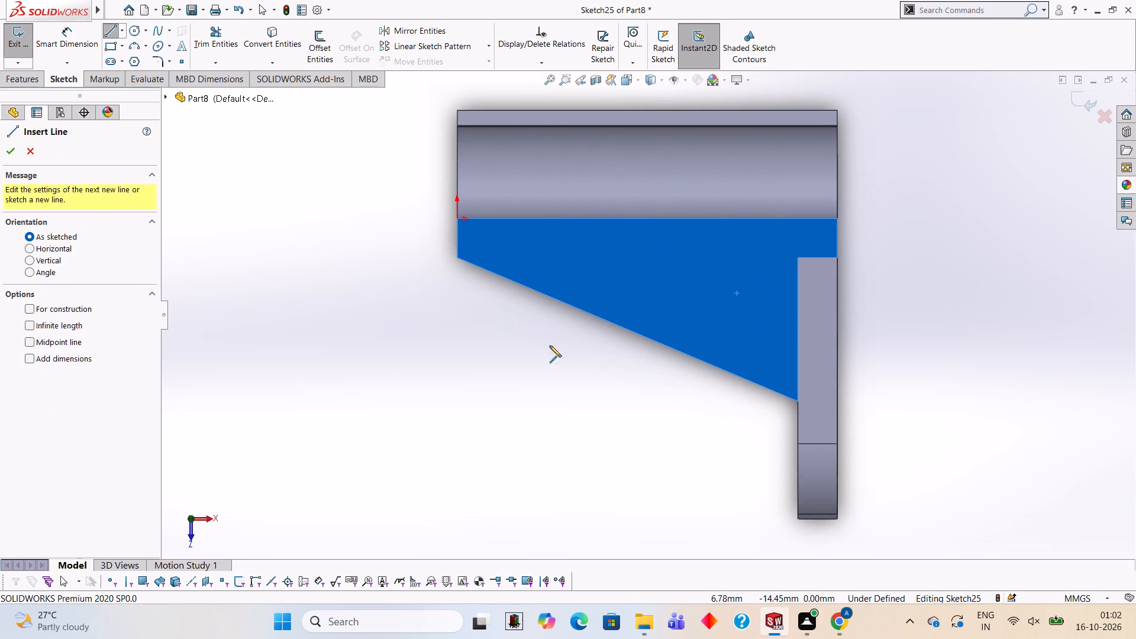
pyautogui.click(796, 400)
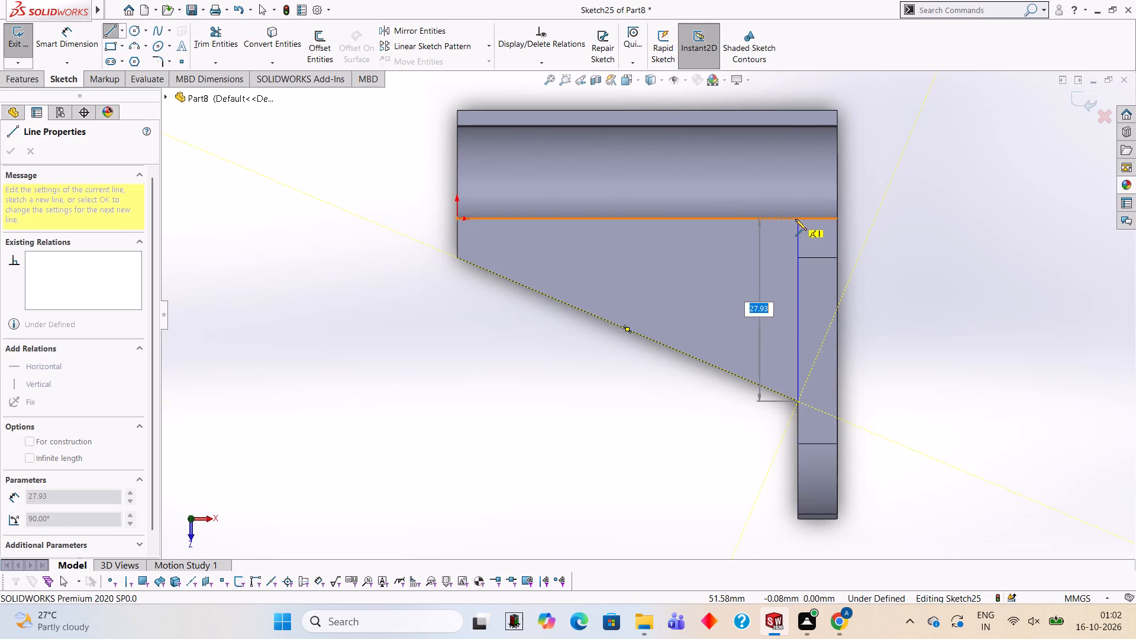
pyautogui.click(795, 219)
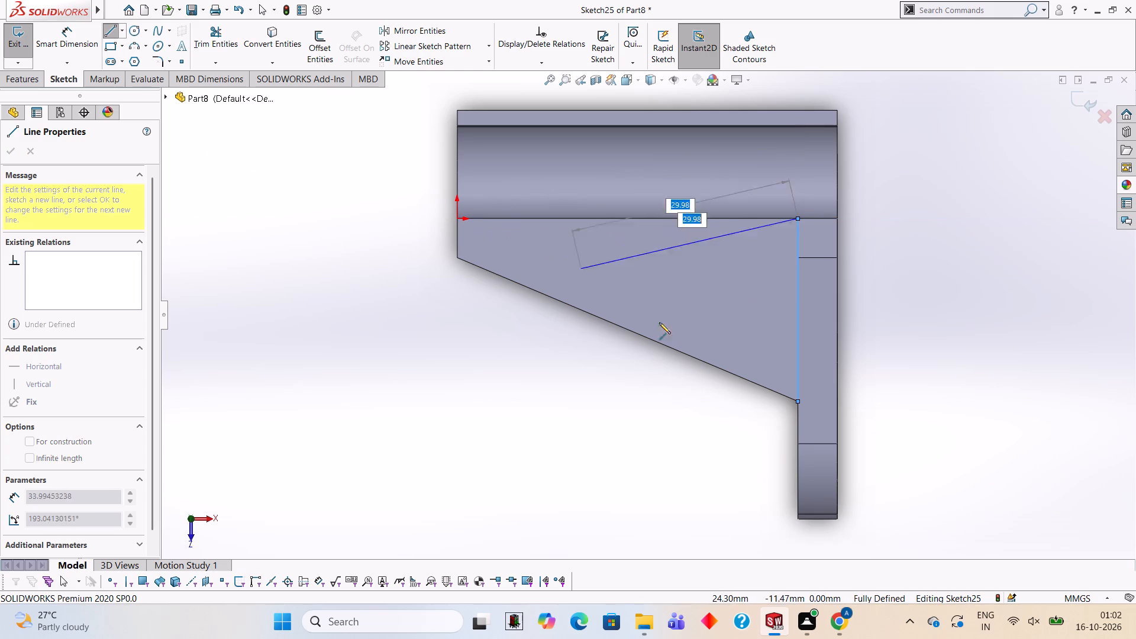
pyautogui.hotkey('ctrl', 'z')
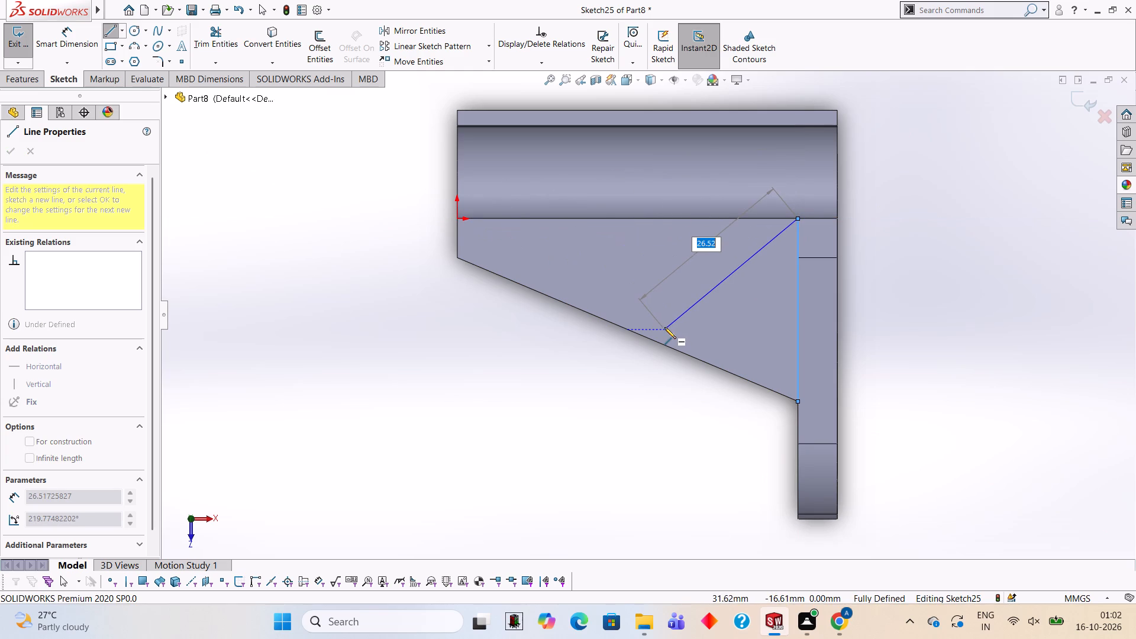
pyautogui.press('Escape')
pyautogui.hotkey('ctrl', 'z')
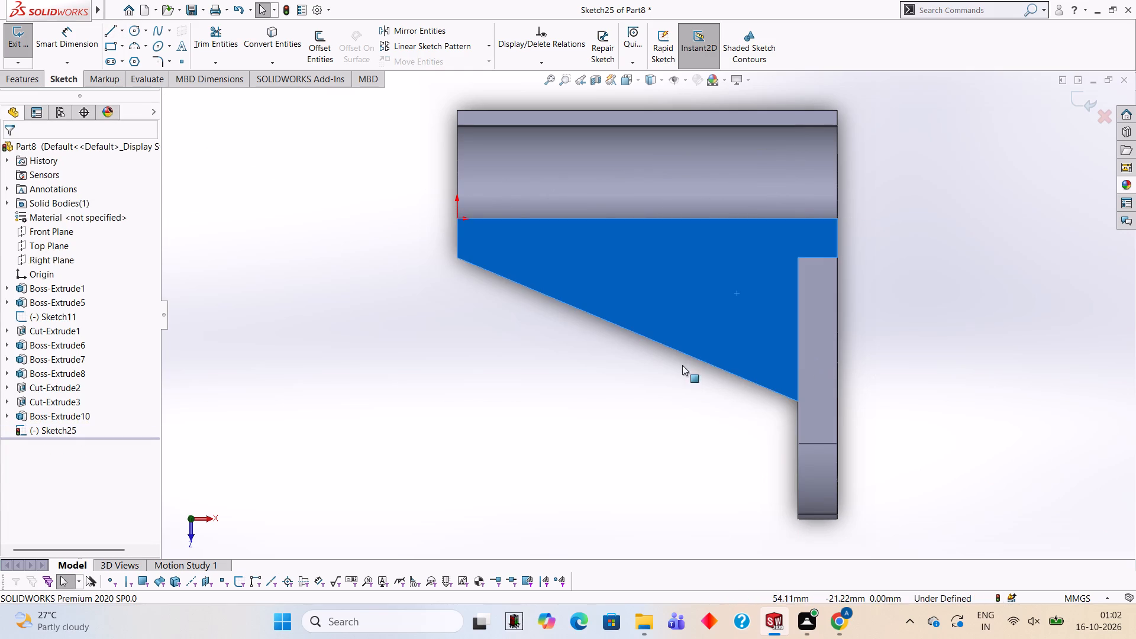
# Sketch a closed triangle over the gusset's top face with a 52 mm leg along the main plate and a sloping side about 56.4 mm.
pyautogui.click(109, 35)
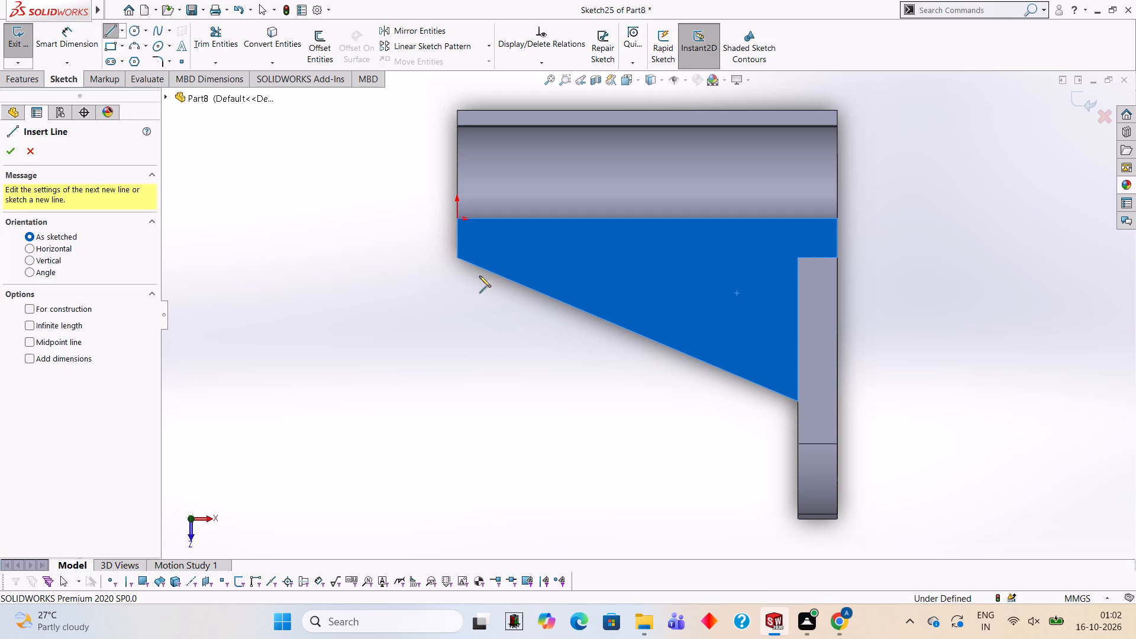
pyautogui.click(457, 256)
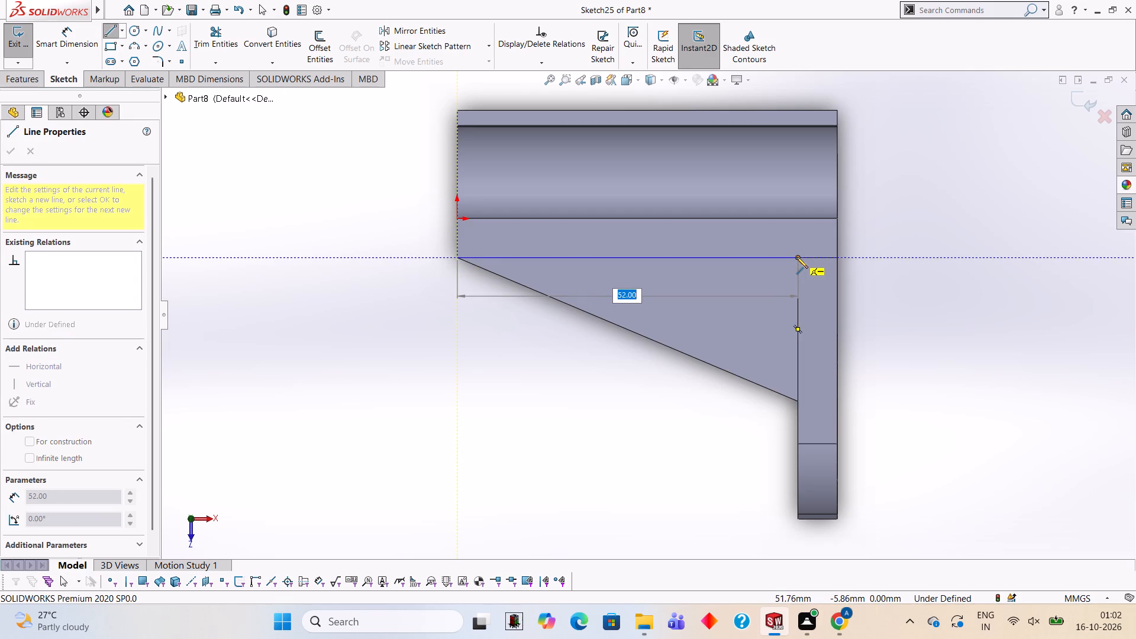
pyautogui.click(796, 257)
pyautogui.click(796, 401)
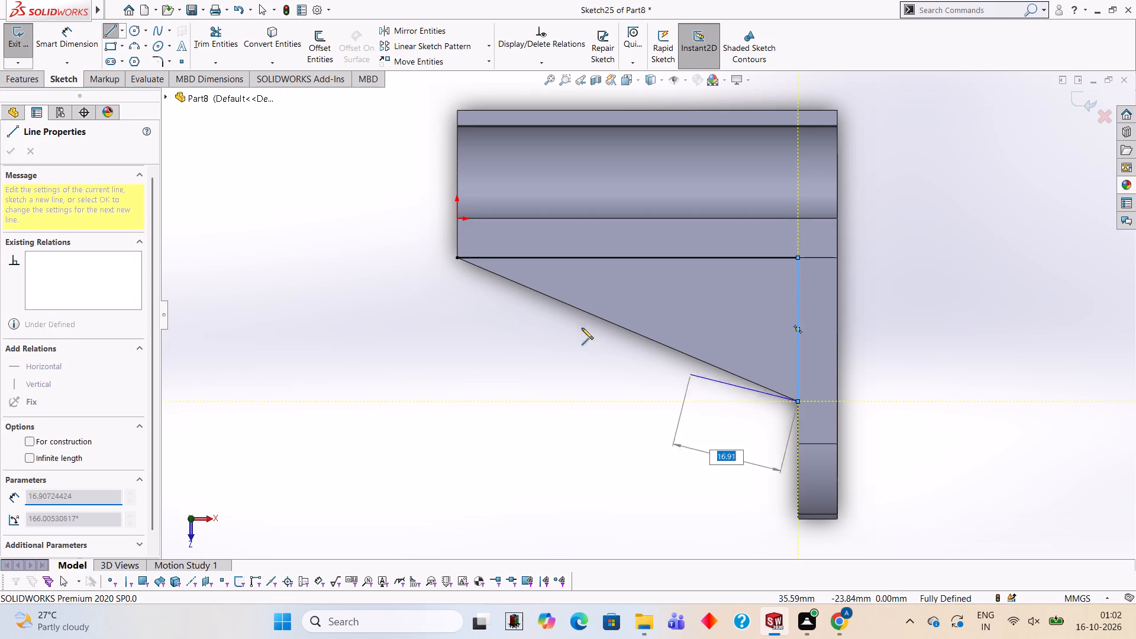
pyautogui.click(459, 260)
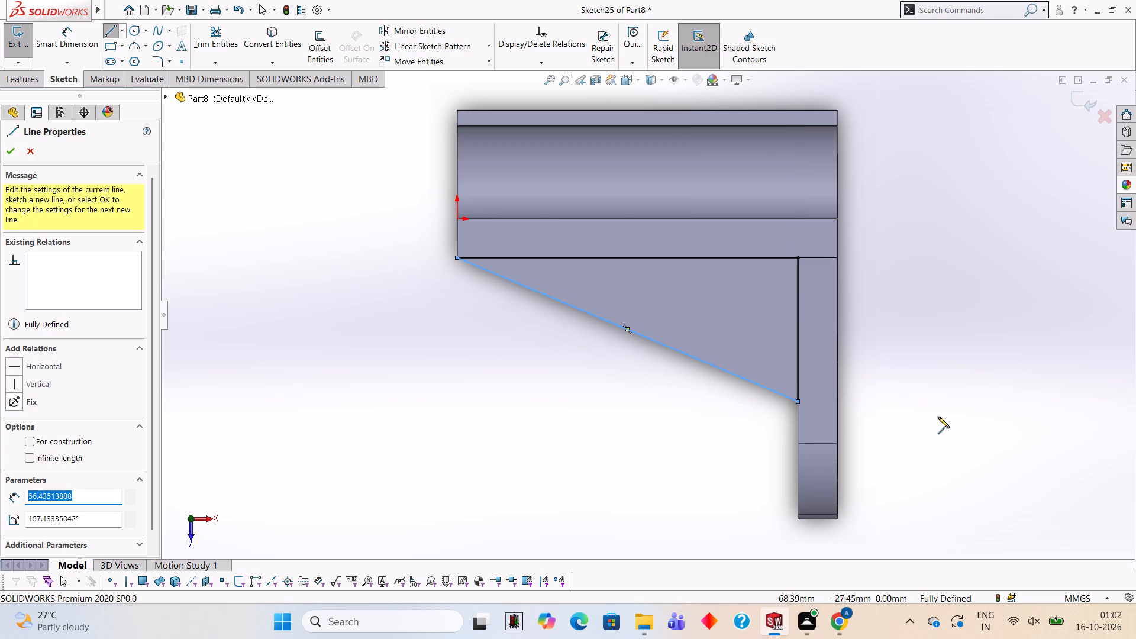
# Start an Extruded Cut of the triangular sketch down through the gusset with a blind depth of 45 mm.
pyautogui.moveTo(956, 405); pyautogui.dragTo(944, 319, button='middle')
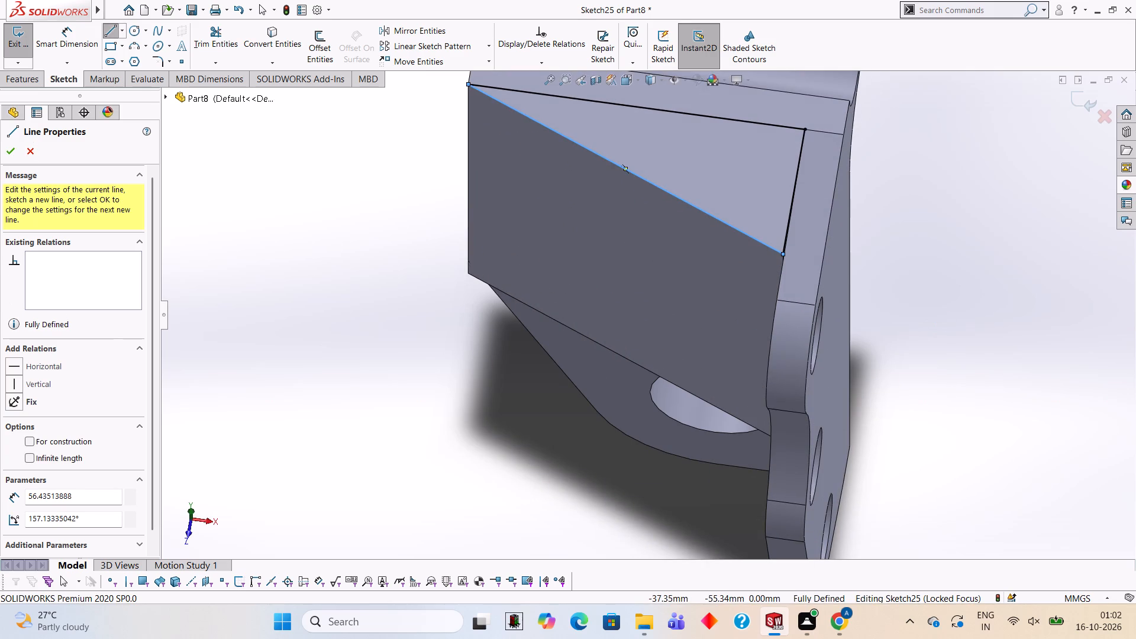
pyautogui.click(27, 87)
pyautogui.click(199, 37)
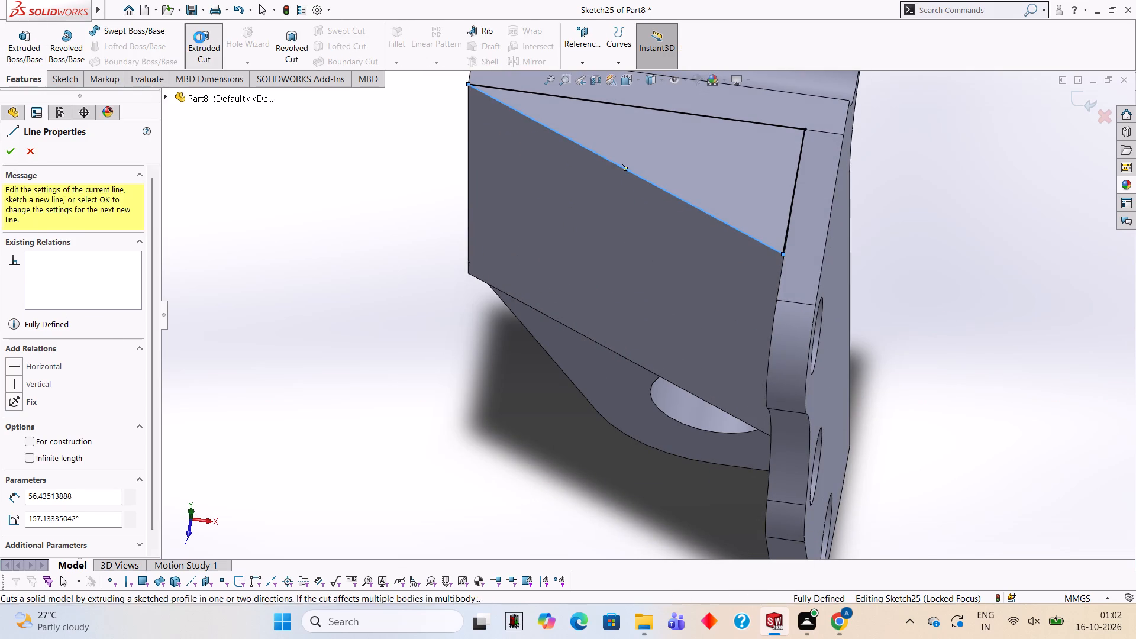
pyautogui.moveTo(272, 357); pyautogui.dragTo(337, 266, button='middle')
pyautogui.middleClick(337, 266)
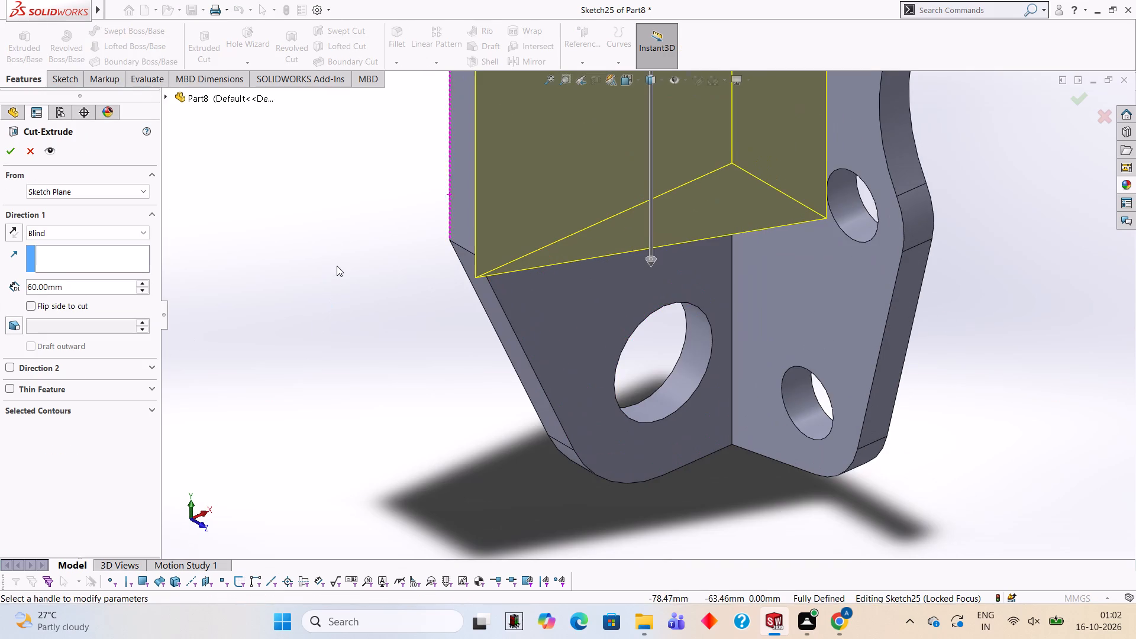
pyautogui.click(118, 280)
pyautogui.click(115, 287)
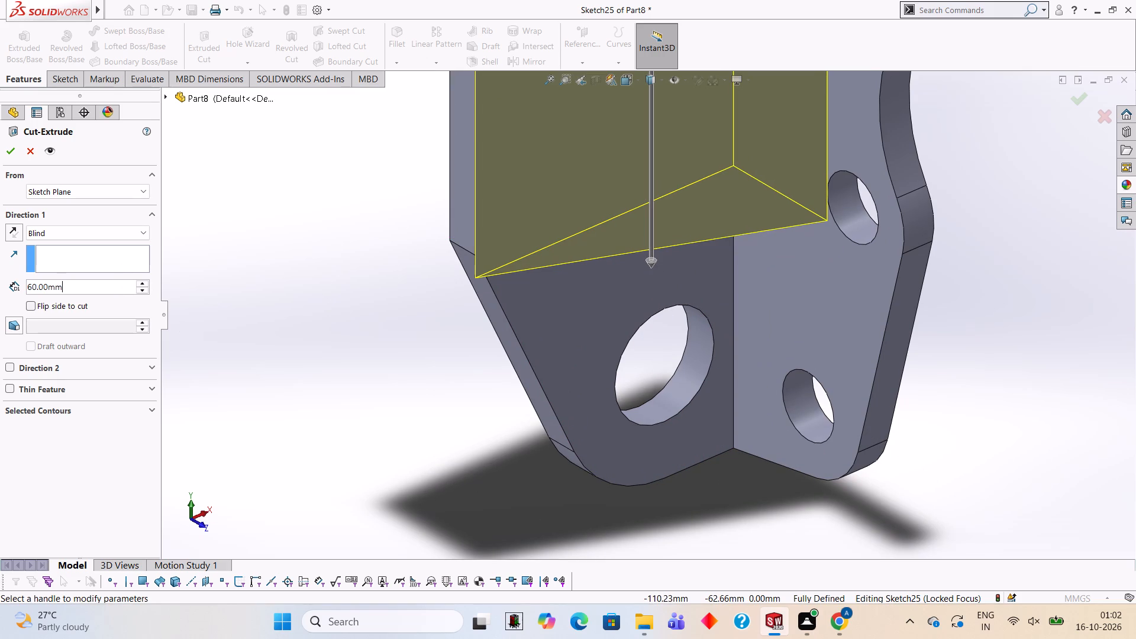
pyautogui.press('BackSpace')
pyautogui.press('BackSpace')
pyautogui.press('BackSpace')
pyautogui.press('BackSpace')
pyautogui.press('BackSpace')
pyautogui.press('BackSpace')
pyautogui.press('BackSpace')
pyautogui.press('BackSpace')
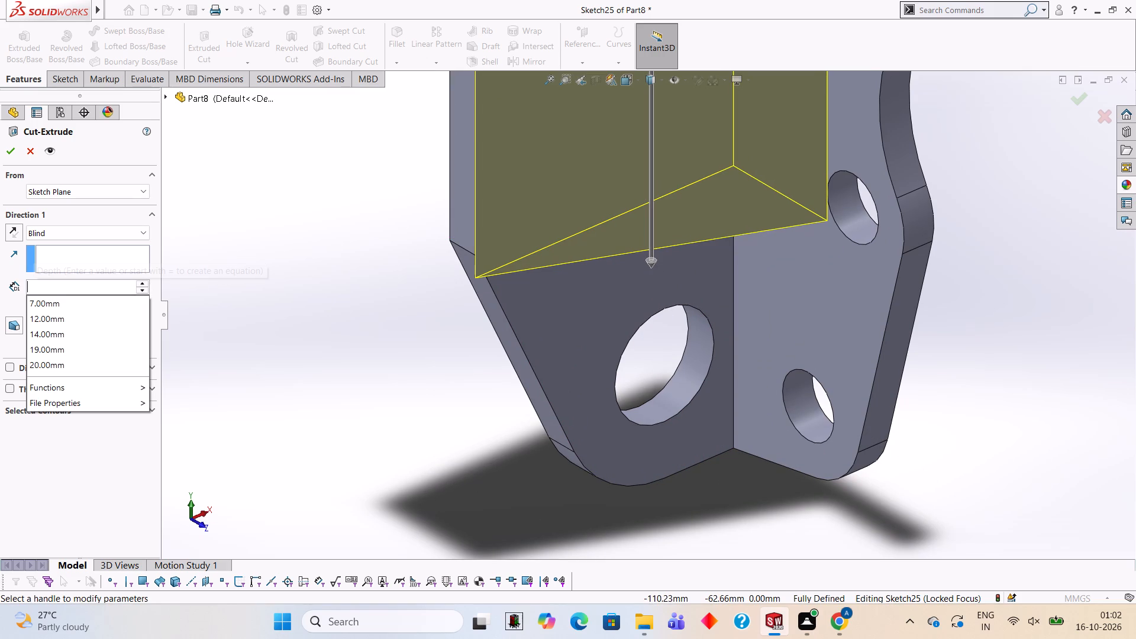
pyautogui.write('45')
pyautogui.press('Return')
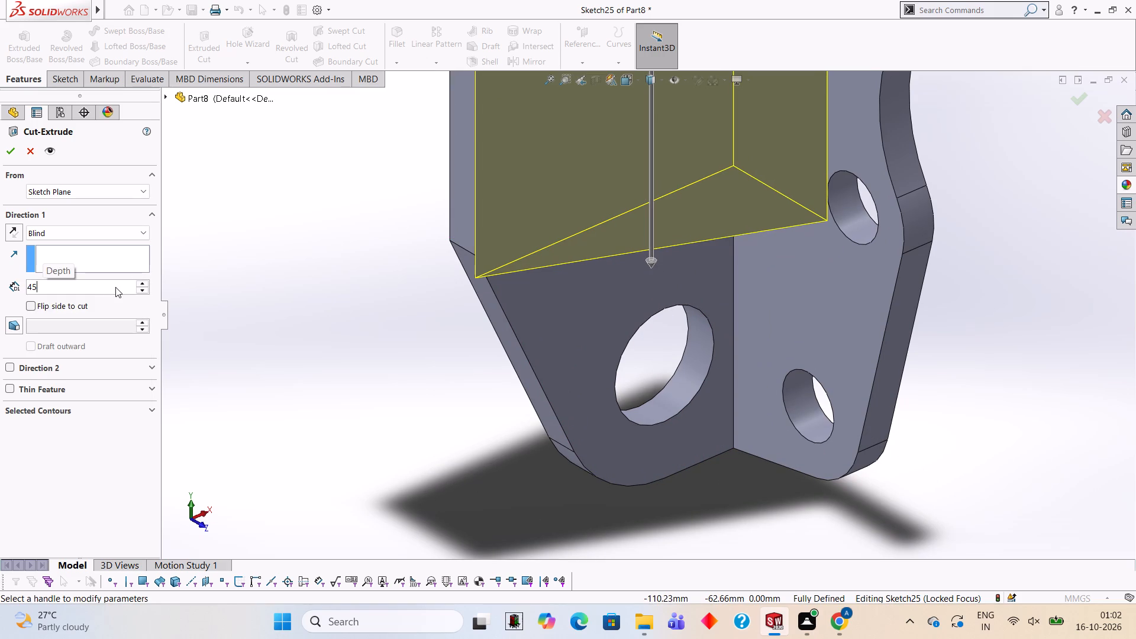
# Set the gusset cut's depth to 50 mm and finish the Extruded Cut.
pyautogui.scroll(2, 659, 279)
pyautogui.moveTo(659, 279); pyautogui.dragTo(670, 186, button='middle')
pyautogui.scroll(2, 679, 186)
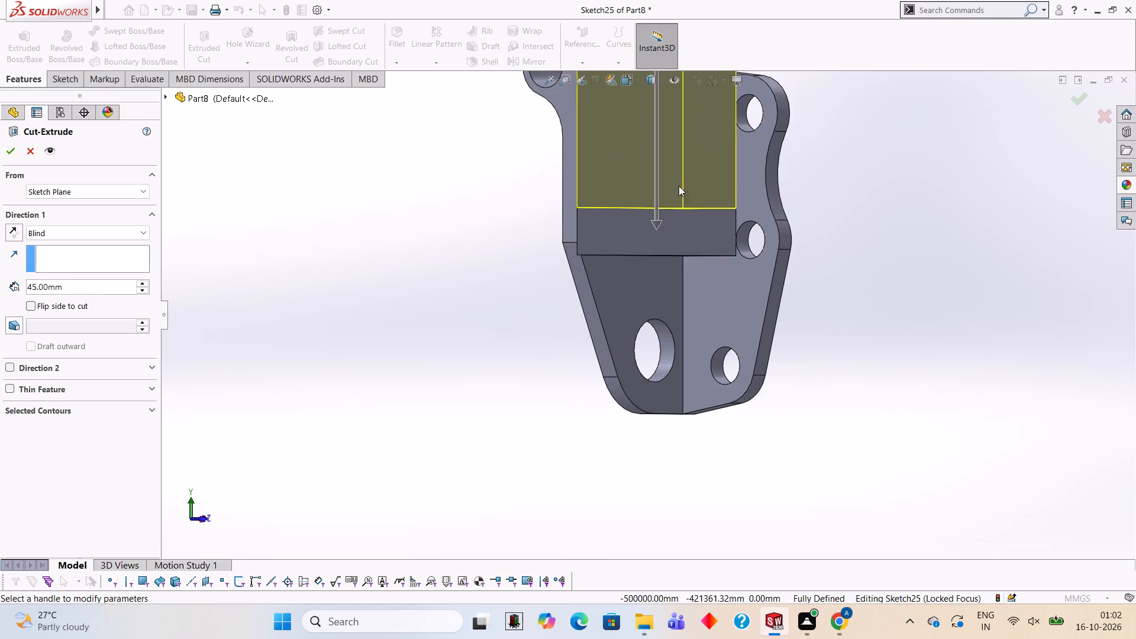
pyautogui.scroll(1, 679, 186)
pyautogui.moveTo(667, 177); pyautogui.dragTo(661, 163, button='middle')
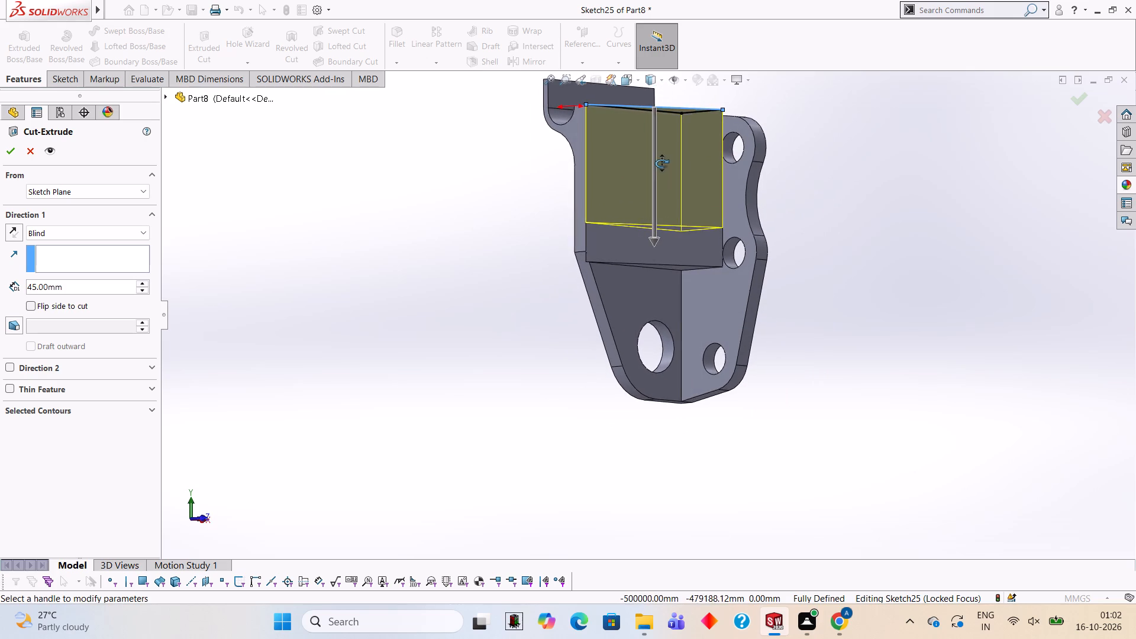
pyautogui.moveTo(661, 163); pyautogui.dragTo(661, 162, button='middle')
pyautogui.moveTo(634, 234); pyautogui.dragTo(663, 237, button='middle')
pyautogui.scroll(-5, 663, 228)
pyautogui.moveTo(683, 261); pyautogui.dragTo(700, 272, button='middle')
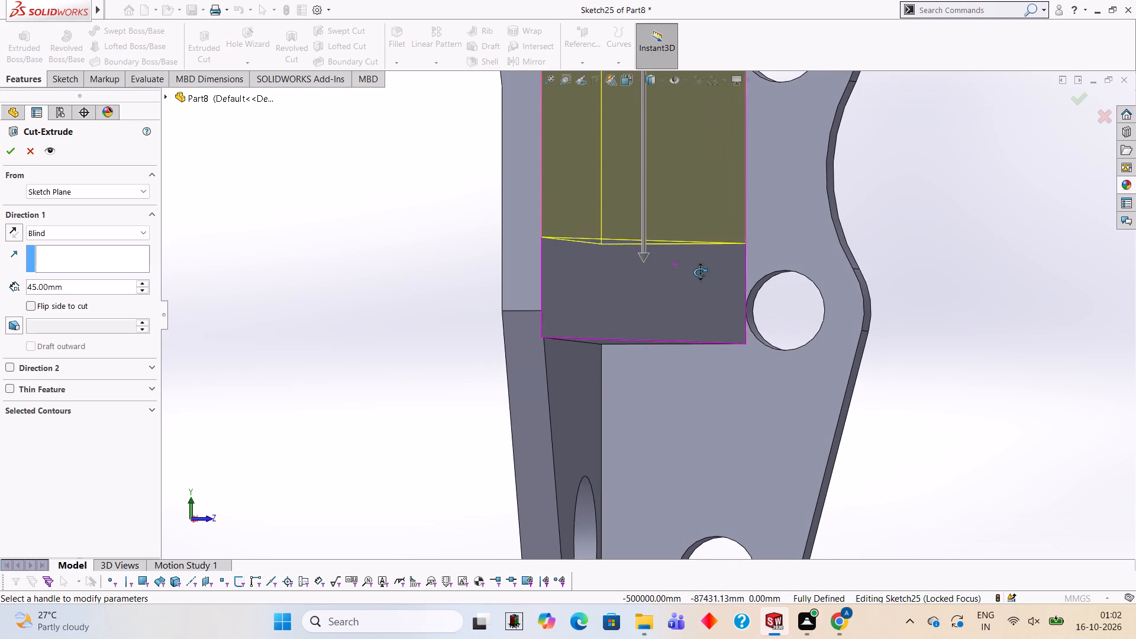
pyautogui.moveTo(700, 272); pyautogui.dragTo(685, 273, button='middle')
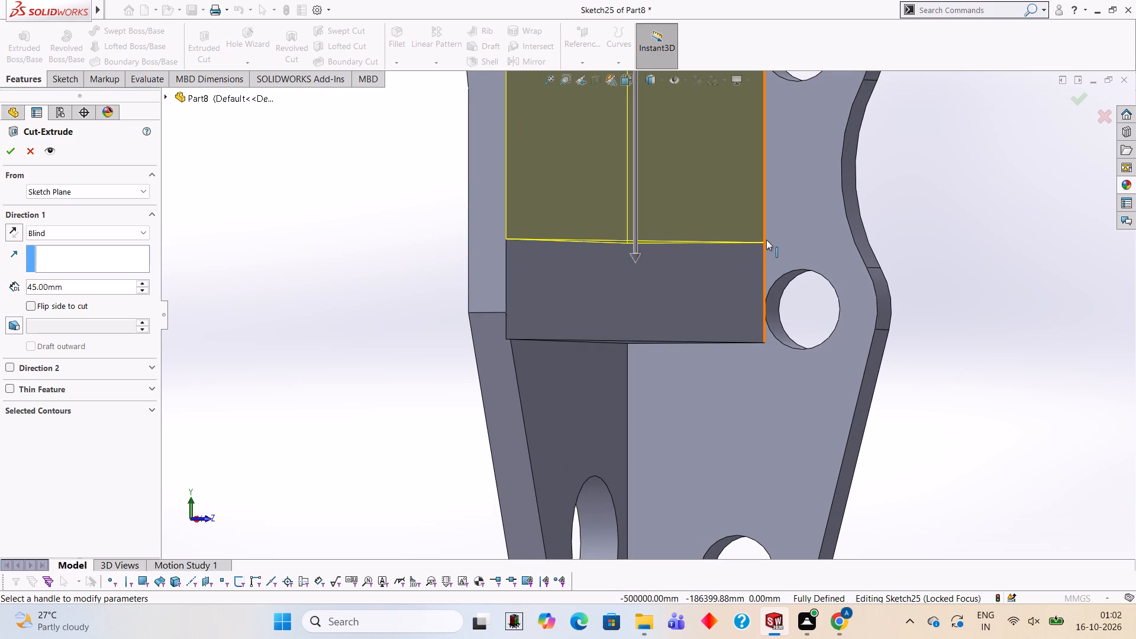
pyautogui.click(95, 283)
pyautogui.press('BackSpace')
pyautogui.press('BackSpace')
pyautogui.press('BackSpace')
pyautogui.press('BackSpace')
pyautogui.press('BackSpace')
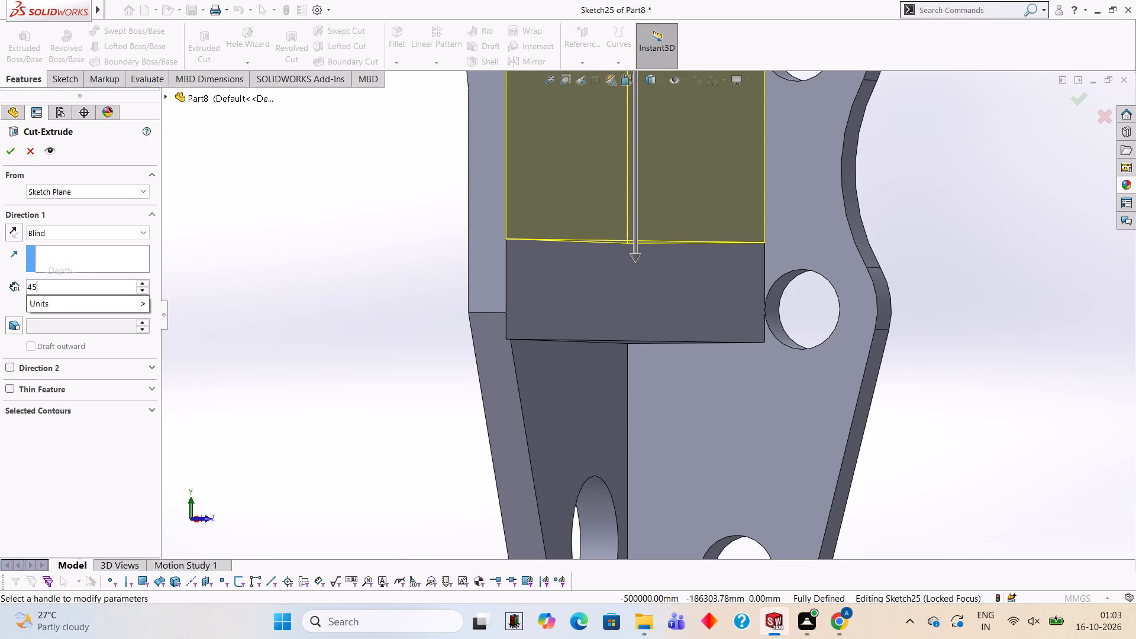
pyautogui.press('BackSpace')
pyautogui.press('BackSpace')
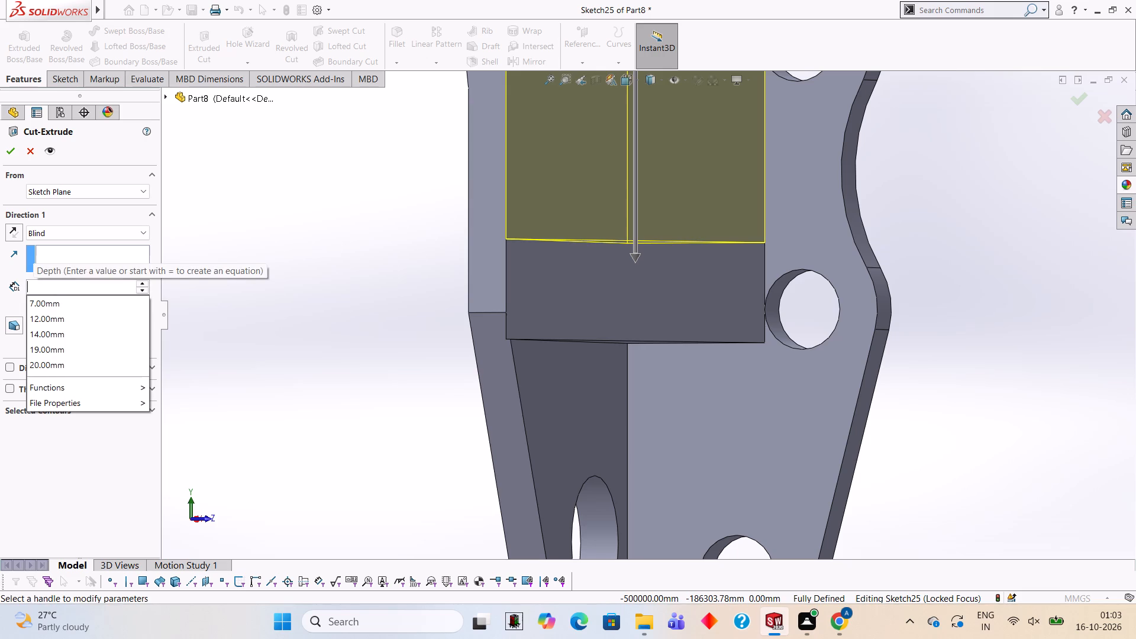
pyautogui.press('4')
pyautogui.press('BackSpace')
pyautogui.write('50')
pyautogui.press('Return')
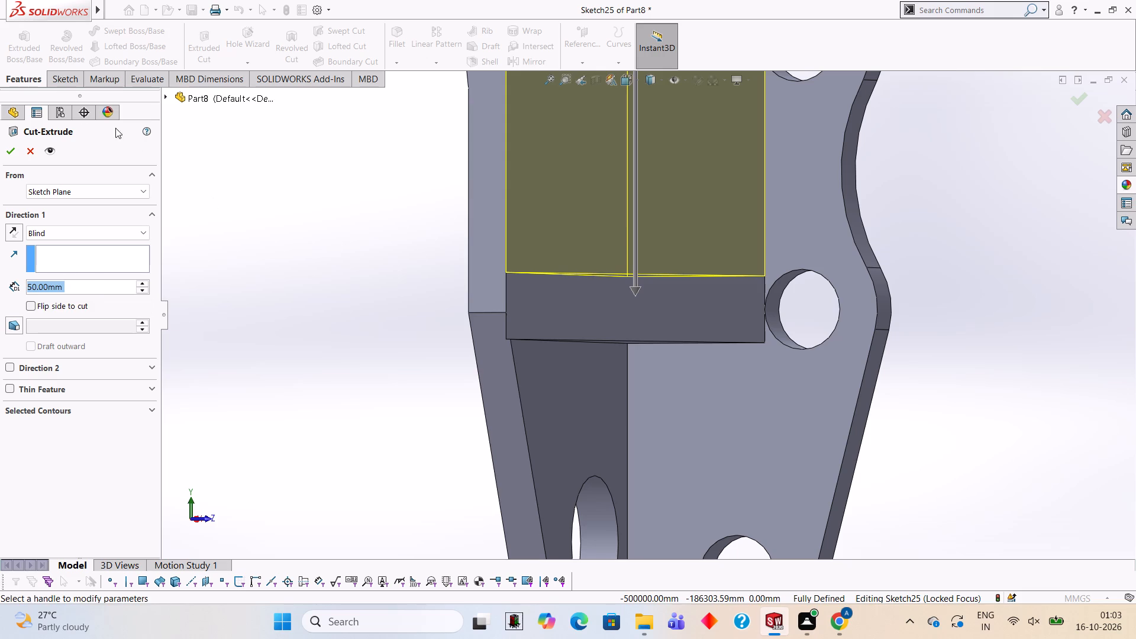
pyautogui.click(12, 154)
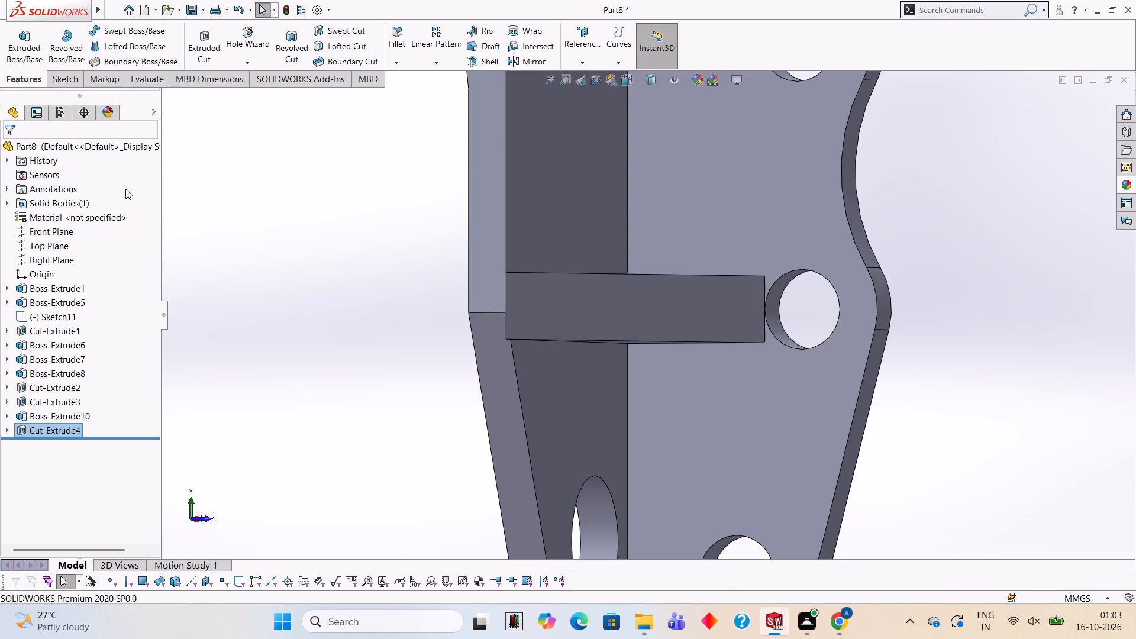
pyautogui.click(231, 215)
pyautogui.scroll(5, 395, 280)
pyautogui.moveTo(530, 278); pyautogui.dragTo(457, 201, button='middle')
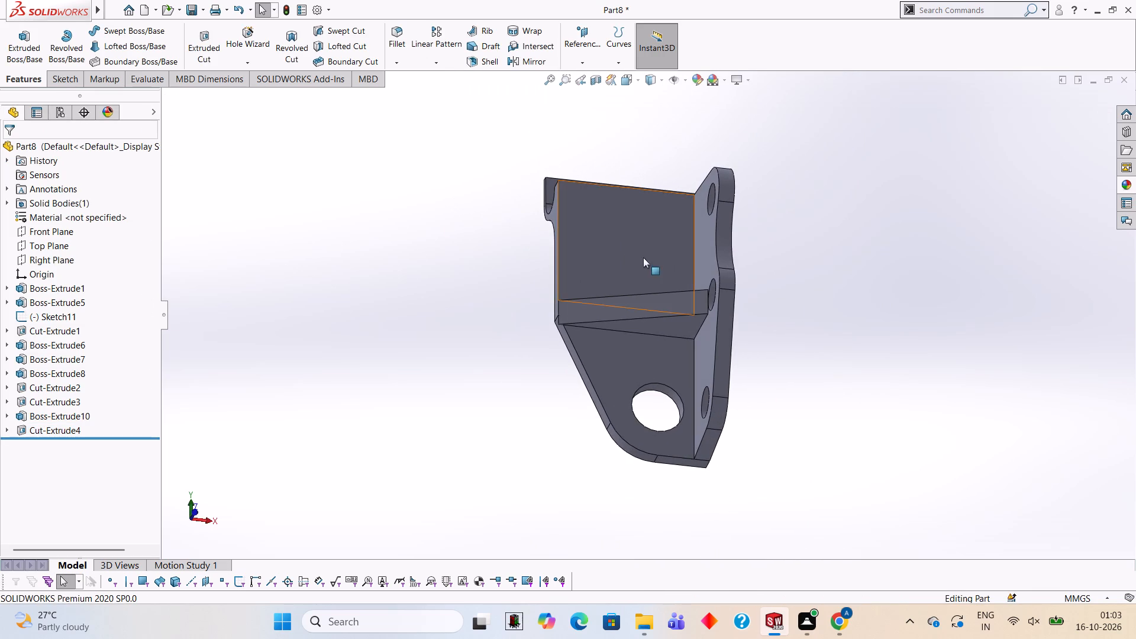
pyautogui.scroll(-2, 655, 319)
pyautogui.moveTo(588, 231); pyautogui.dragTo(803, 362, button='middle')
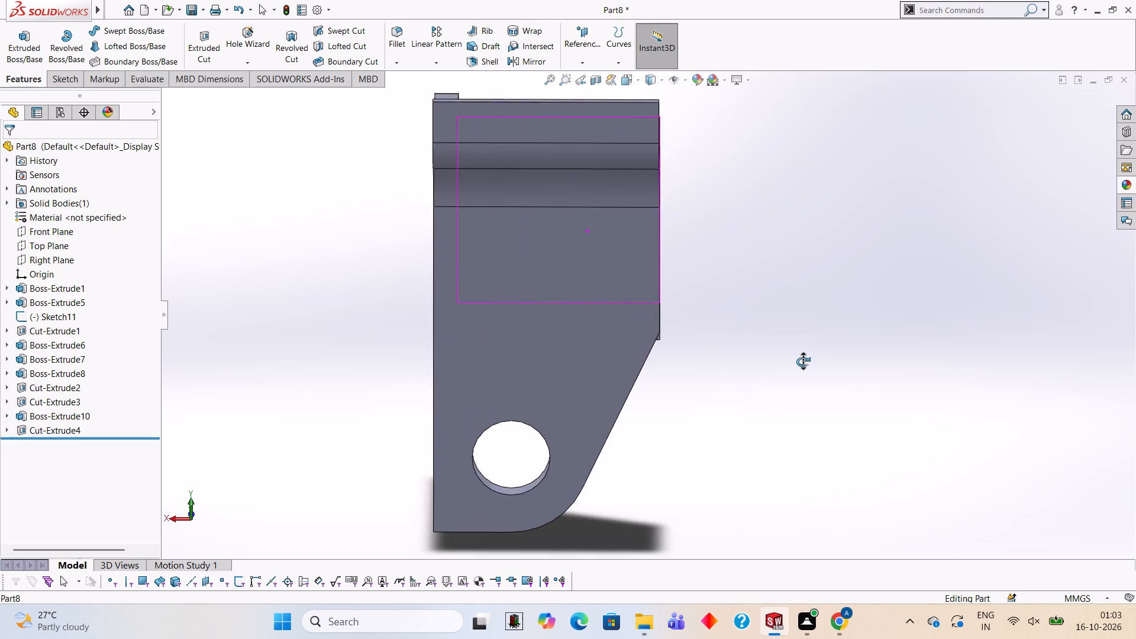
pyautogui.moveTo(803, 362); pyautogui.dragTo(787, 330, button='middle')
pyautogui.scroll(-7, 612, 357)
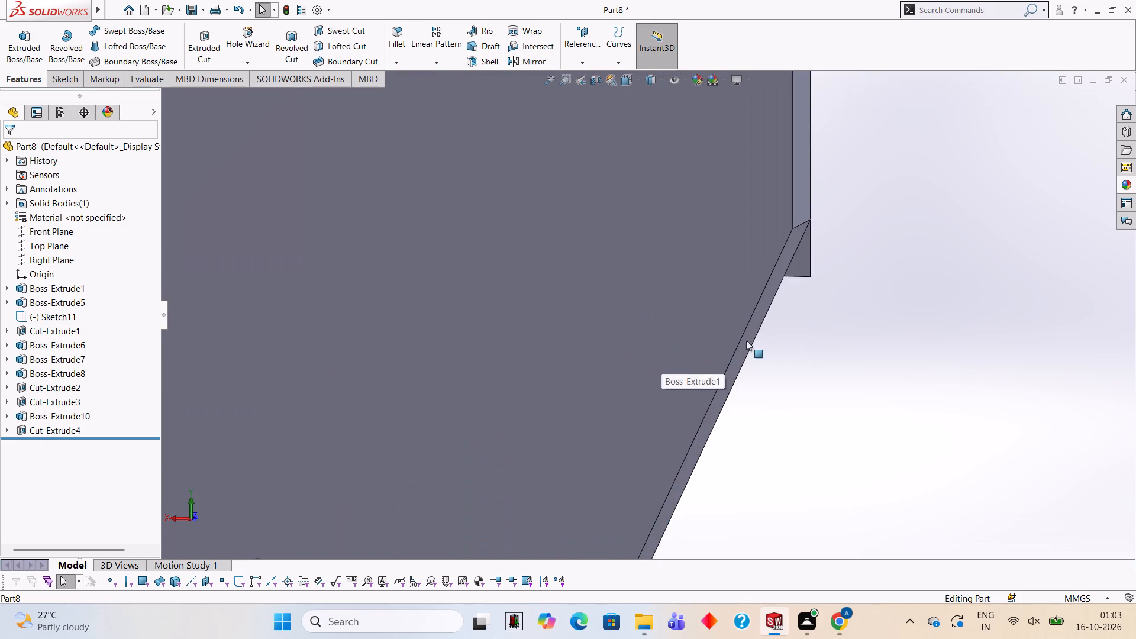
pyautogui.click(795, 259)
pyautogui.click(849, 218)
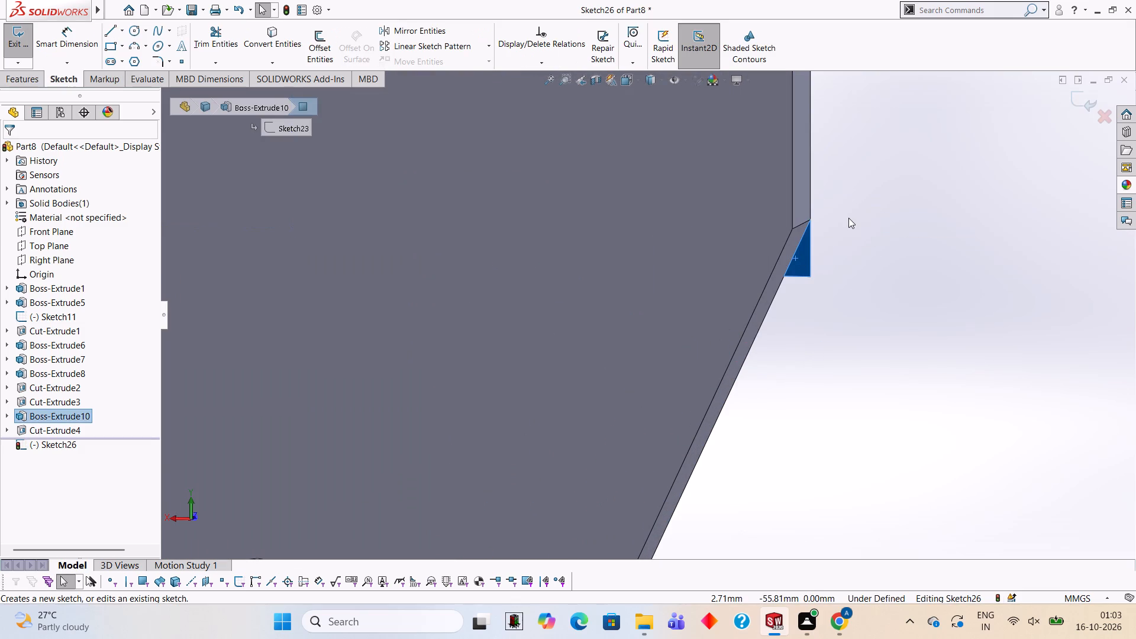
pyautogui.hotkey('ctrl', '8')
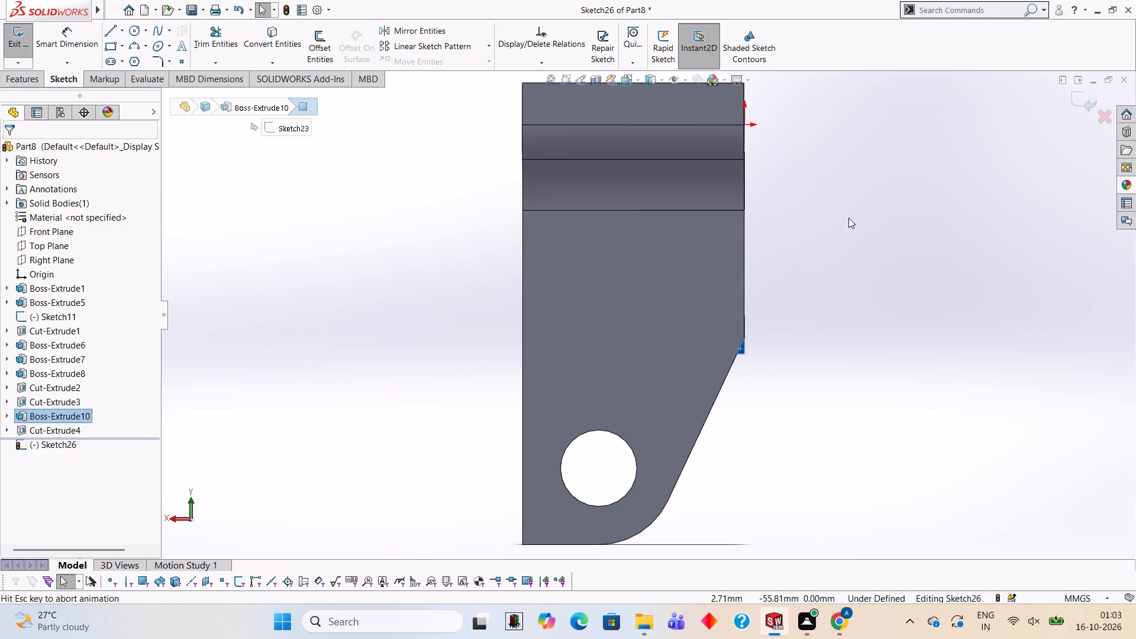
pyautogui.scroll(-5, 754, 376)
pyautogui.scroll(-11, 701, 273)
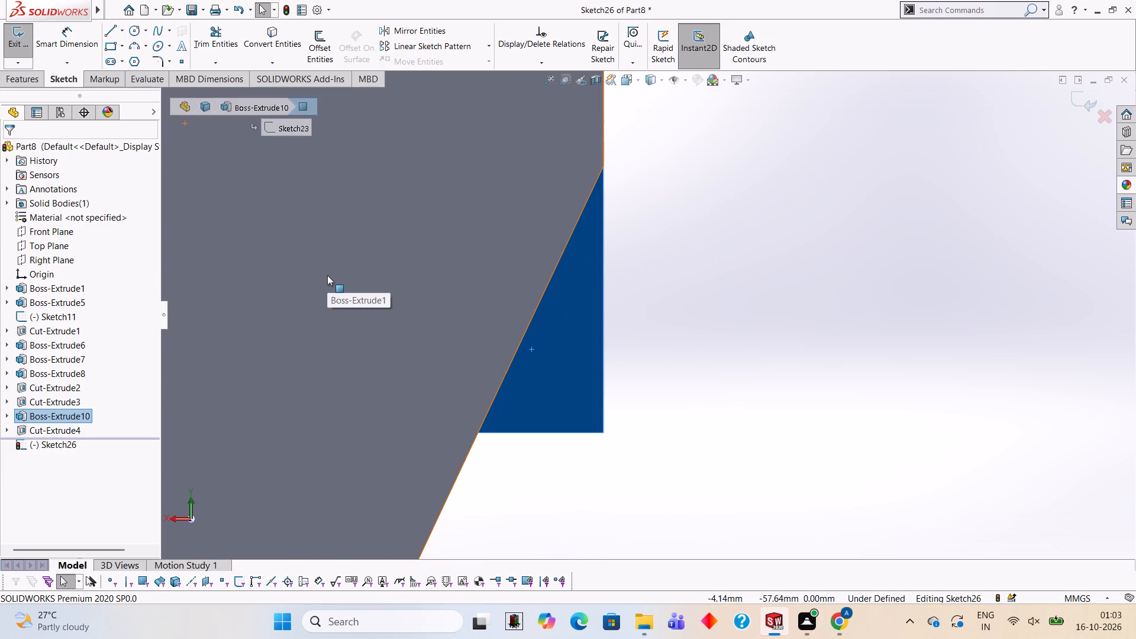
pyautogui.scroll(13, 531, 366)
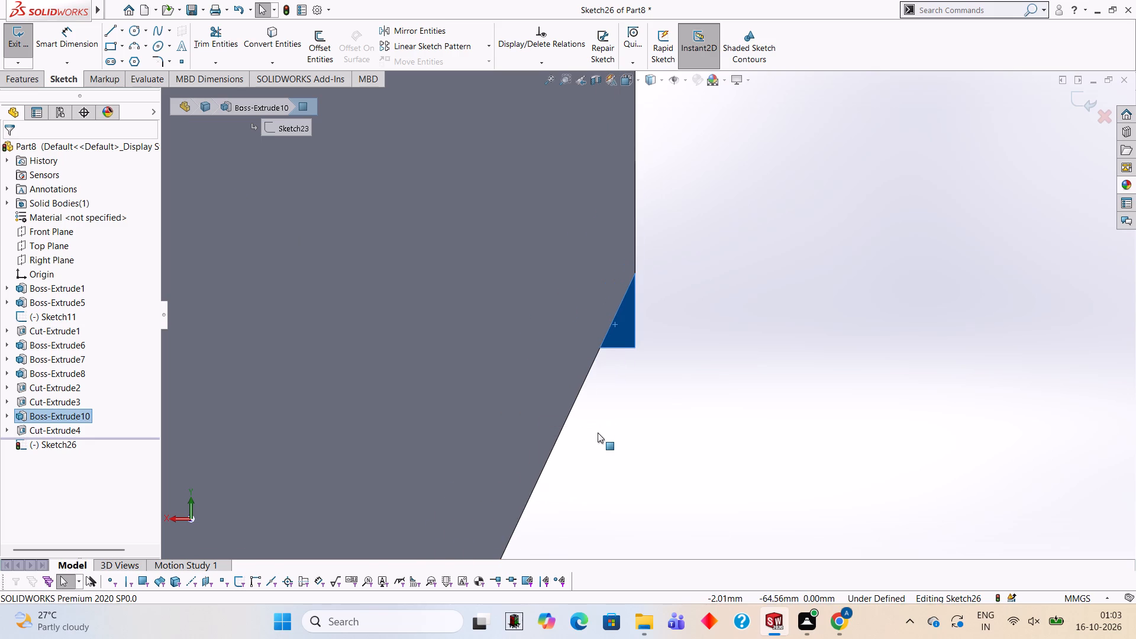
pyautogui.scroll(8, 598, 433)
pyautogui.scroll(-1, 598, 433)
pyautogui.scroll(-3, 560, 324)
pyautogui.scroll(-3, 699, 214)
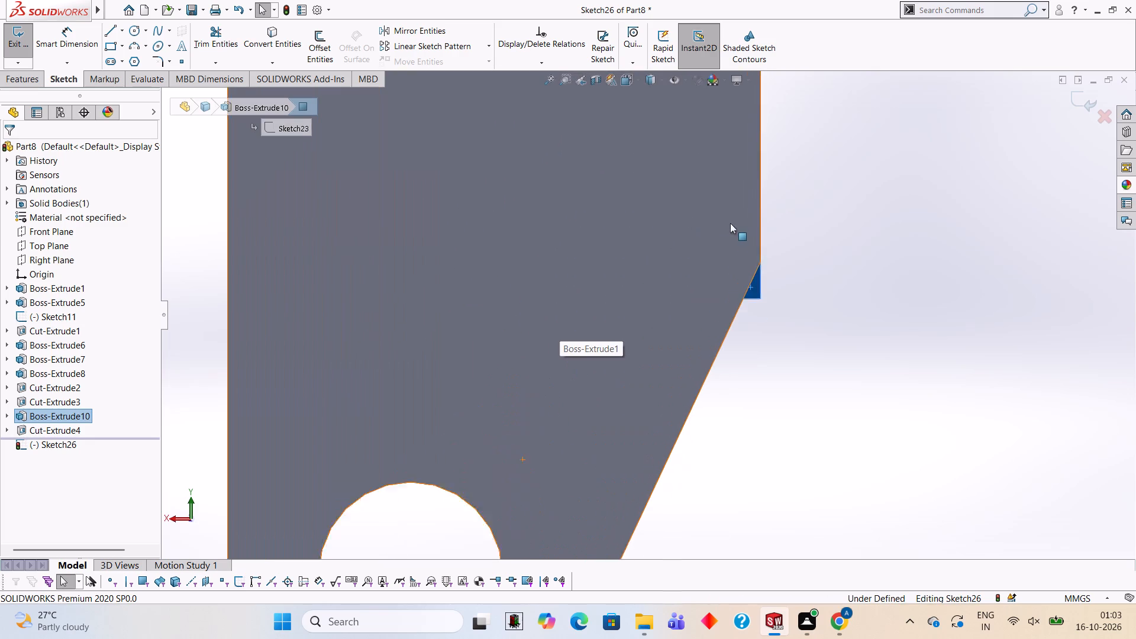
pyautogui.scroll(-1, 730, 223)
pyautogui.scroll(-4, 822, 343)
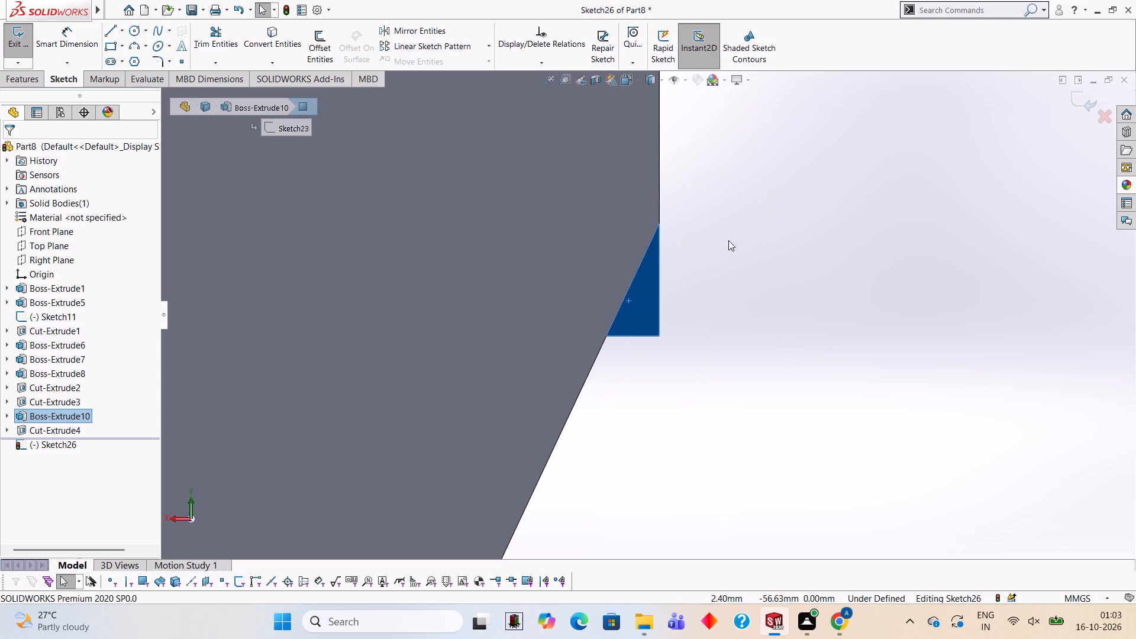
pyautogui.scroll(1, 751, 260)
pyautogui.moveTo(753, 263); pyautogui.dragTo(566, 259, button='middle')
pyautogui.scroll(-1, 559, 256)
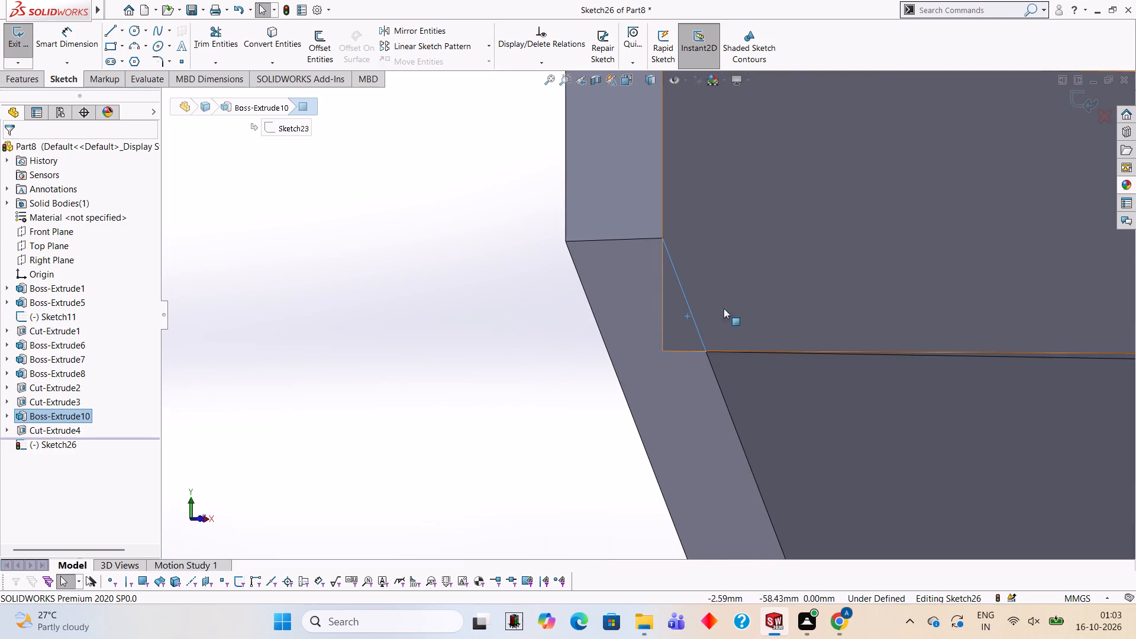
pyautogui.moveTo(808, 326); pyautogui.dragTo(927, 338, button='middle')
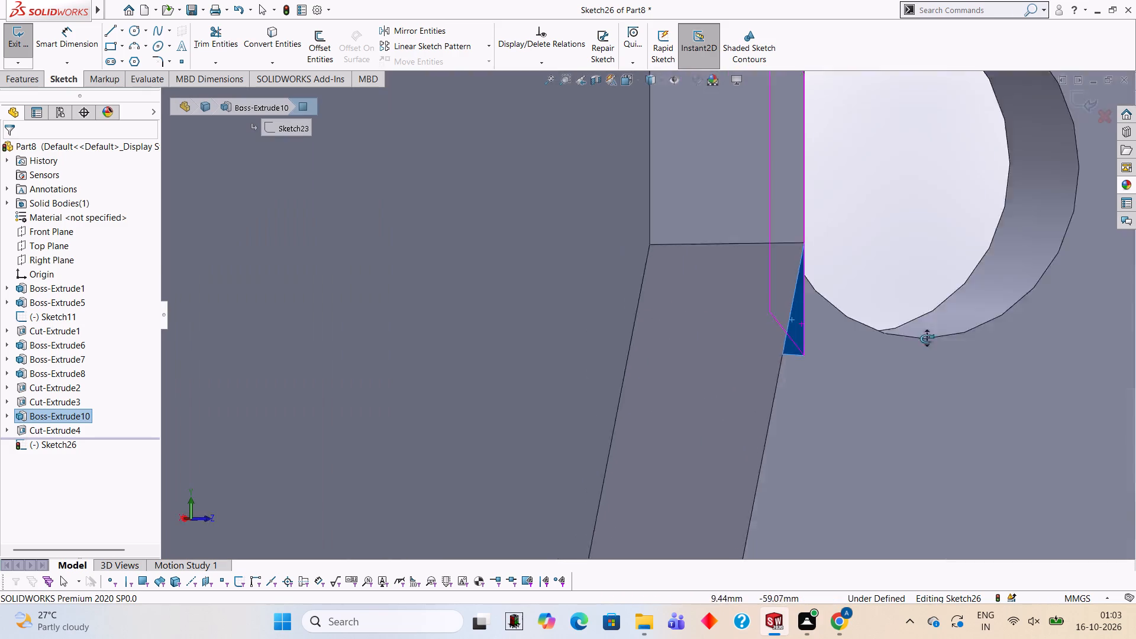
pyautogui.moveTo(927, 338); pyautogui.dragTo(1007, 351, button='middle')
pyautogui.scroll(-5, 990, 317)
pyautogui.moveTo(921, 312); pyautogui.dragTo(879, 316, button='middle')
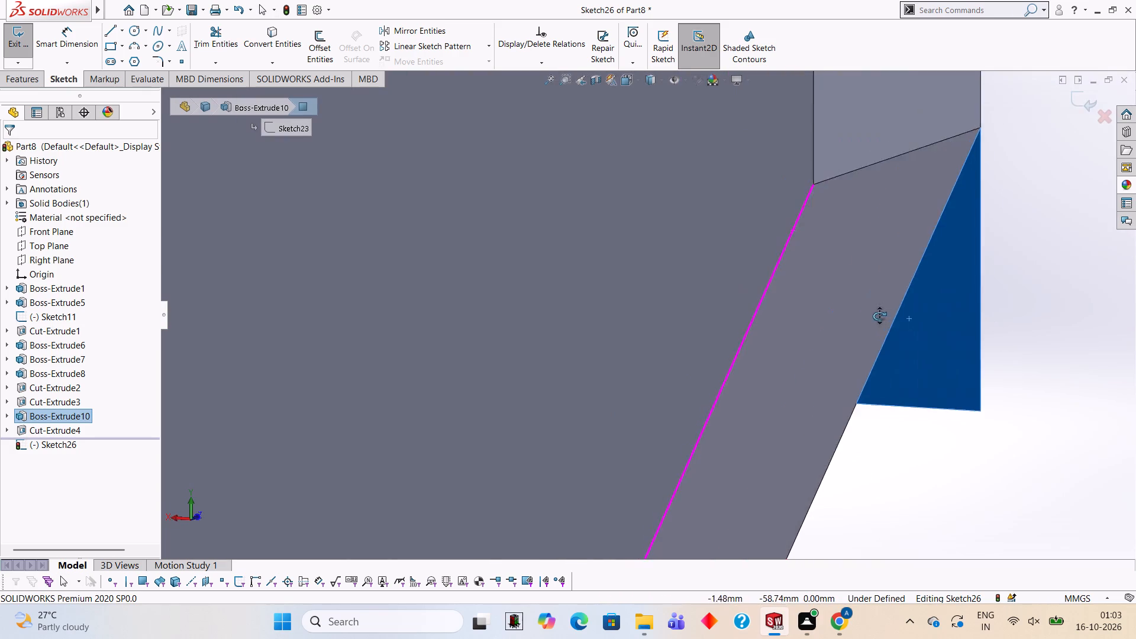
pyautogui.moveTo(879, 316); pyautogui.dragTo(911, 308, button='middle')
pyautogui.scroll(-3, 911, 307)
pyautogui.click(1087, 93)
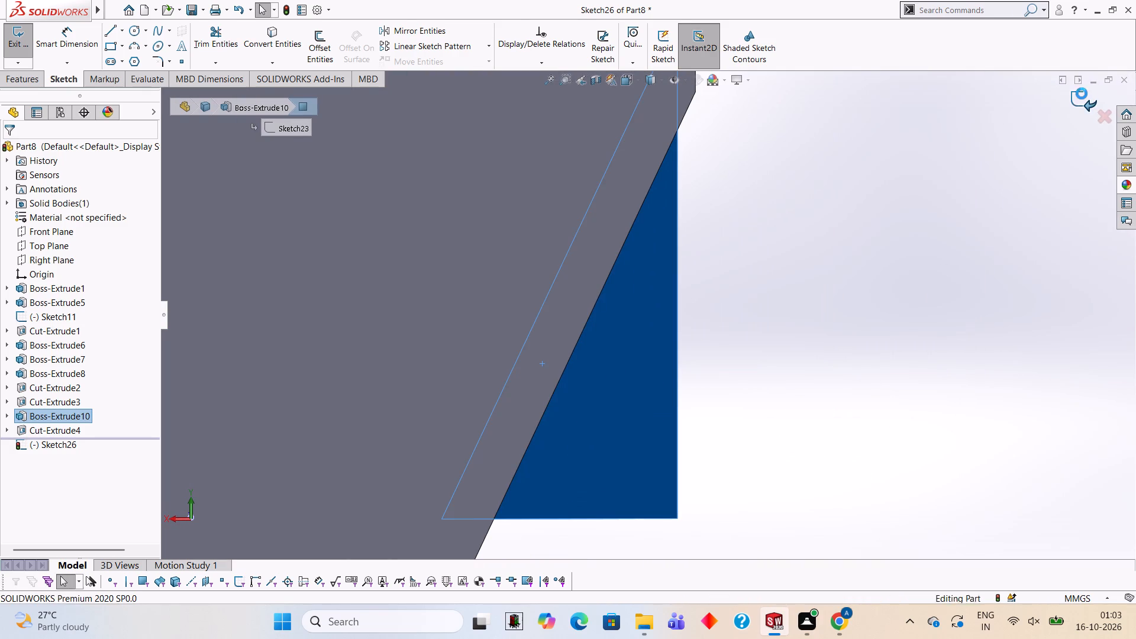
# Start a new sketch on the gusset's small triangular face protruding past the main plate's sloping edge, viewed face-on.
pyautogui.click(653, 370)
pyautogui.click(703, 331)
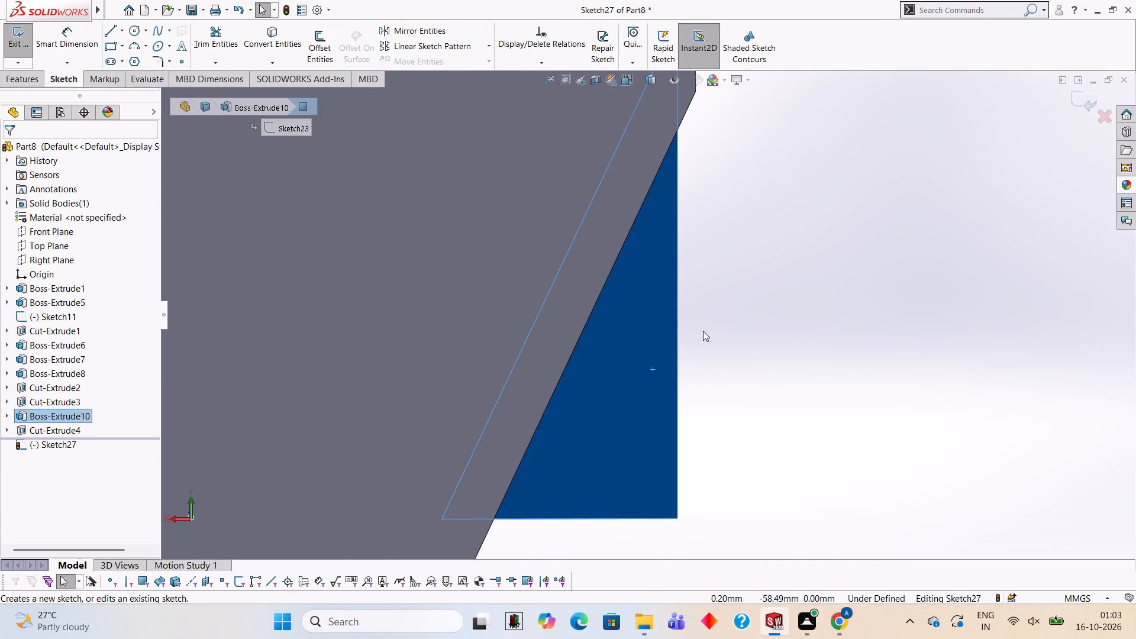
pyautogui.hotkey('ctrl', '8')
pyautogui.scroll(-3, 703, 331)
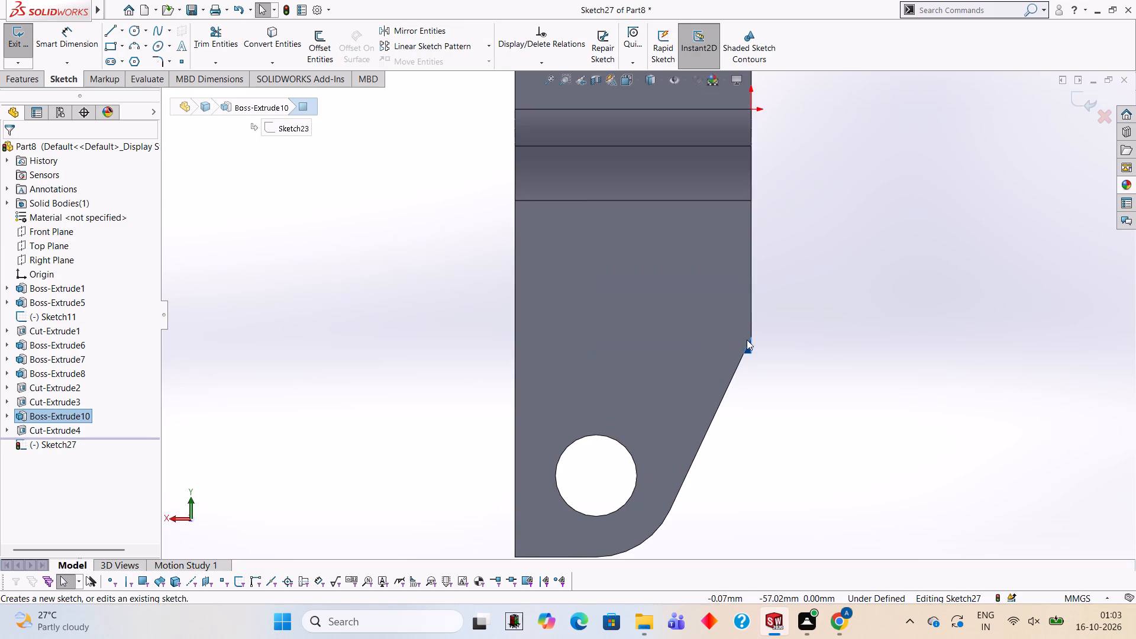
pyautogui.scroll(-9, 747, 340)
pyautogui.scroll(1, 700, 381)
pyautogui.scroll(-4, 654, 340)
pyautogui.scroll(-2, 555, 140)
pyautogui.scroll(5, 575, 178)
pyautogui.scroll(-4, 589, 169)
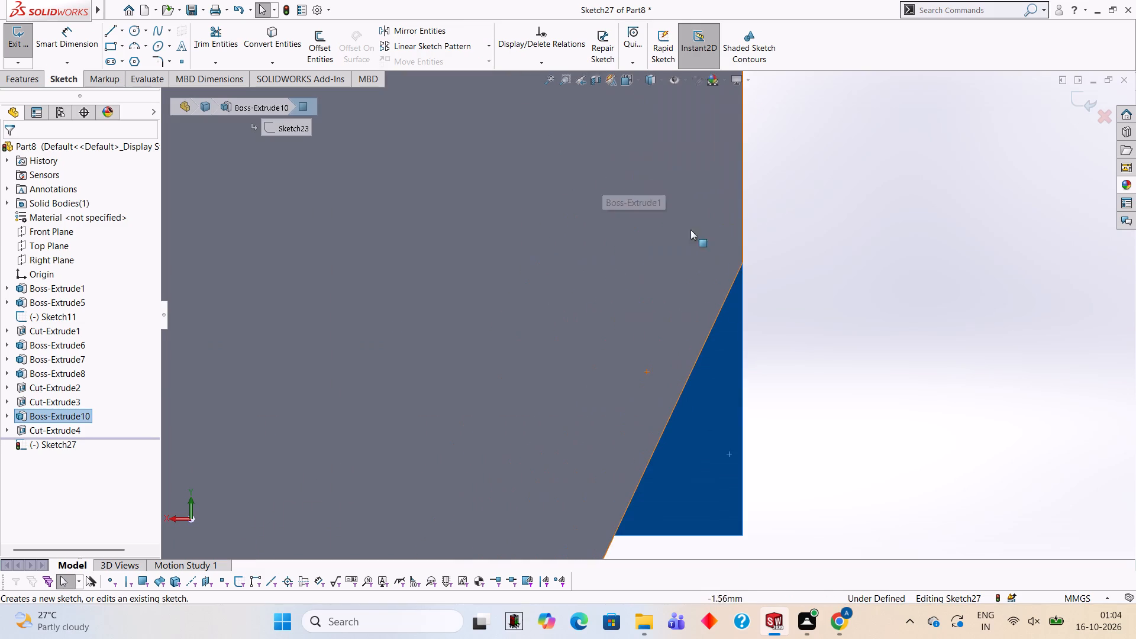
pyautogui.scroll(-5, 728, 368)
pyautogui.scroll(5, 686, 379)
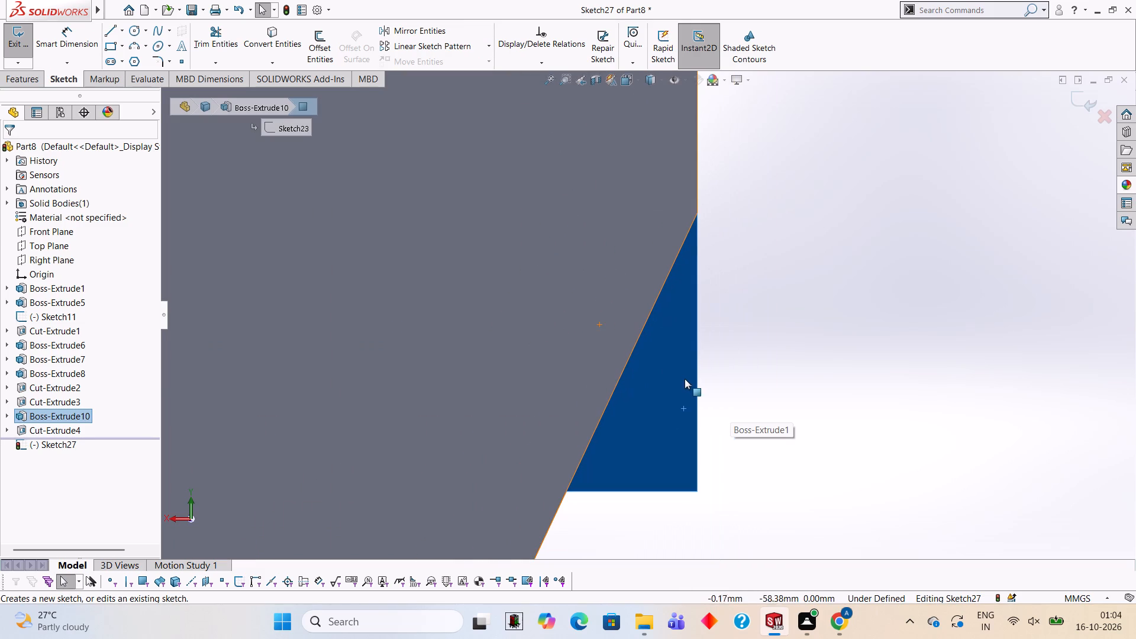
# Sketch a closed triangle tracing the gusset's protruding corner face, about 4 mm high and 1.9 mm wide.
pyautogui.click(112, 35)
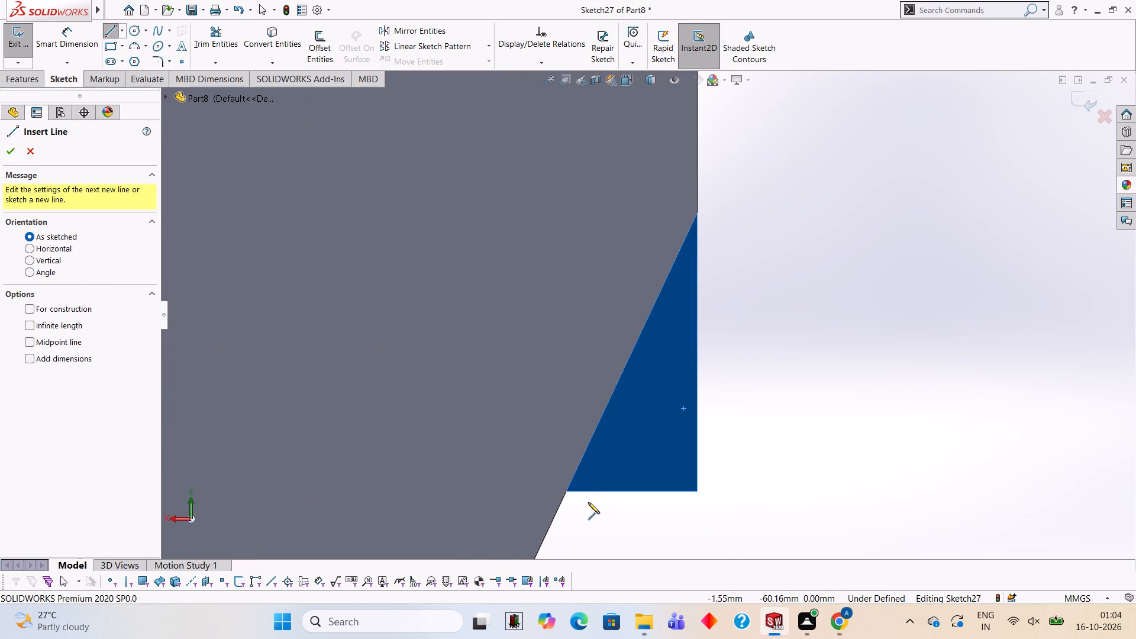
pyautogui.click(566, 492)
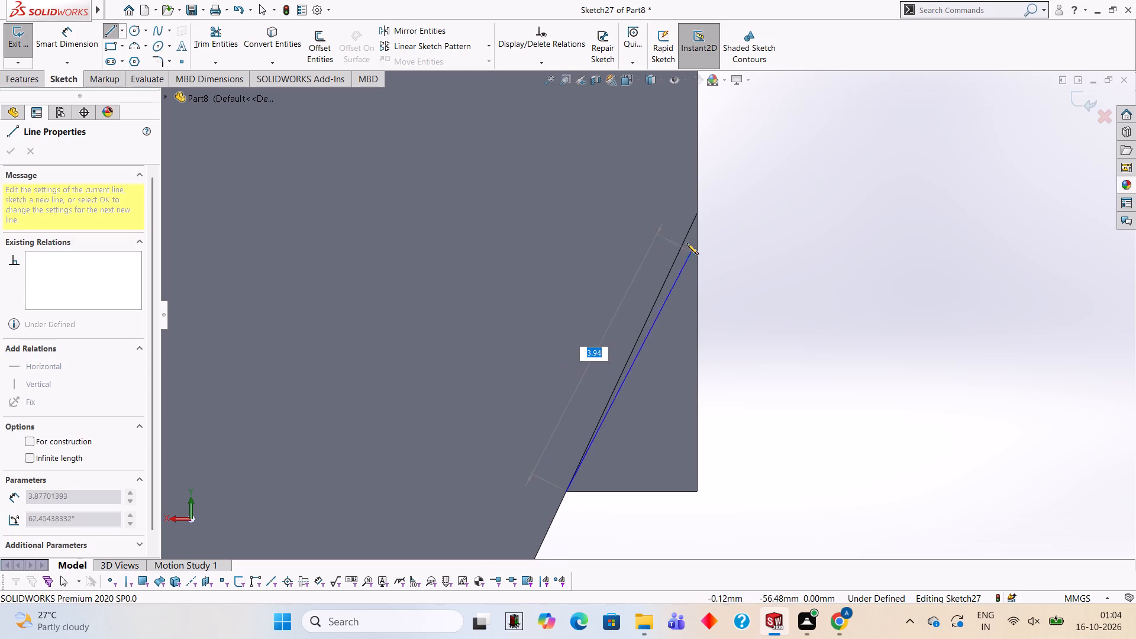
pyautogui.click(696, 213)
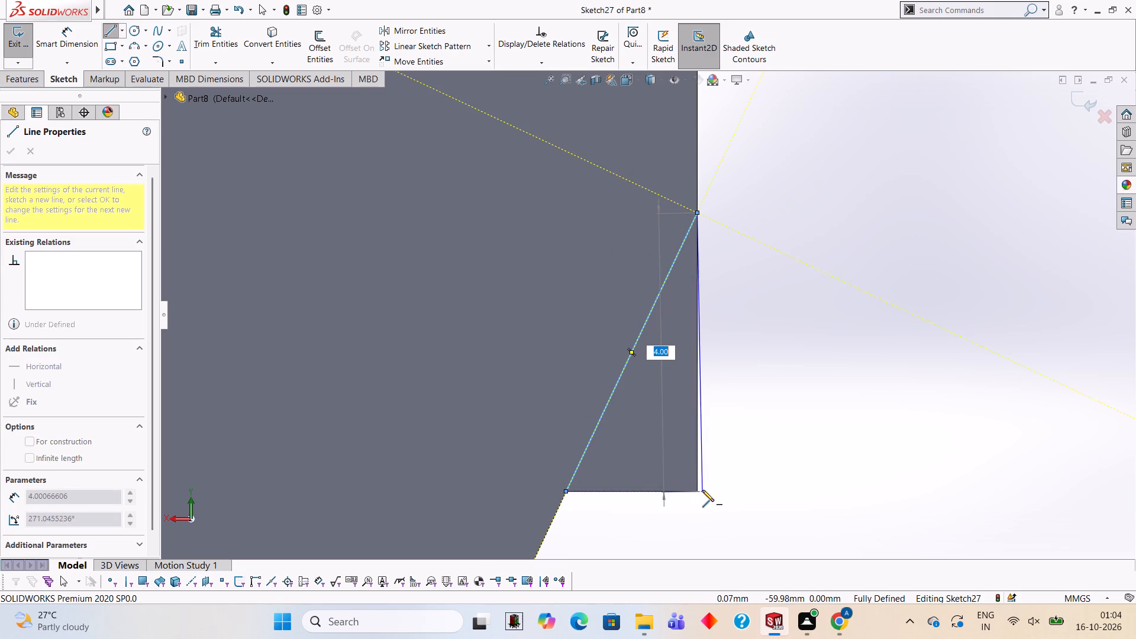
pyautogui.click(697, 490)
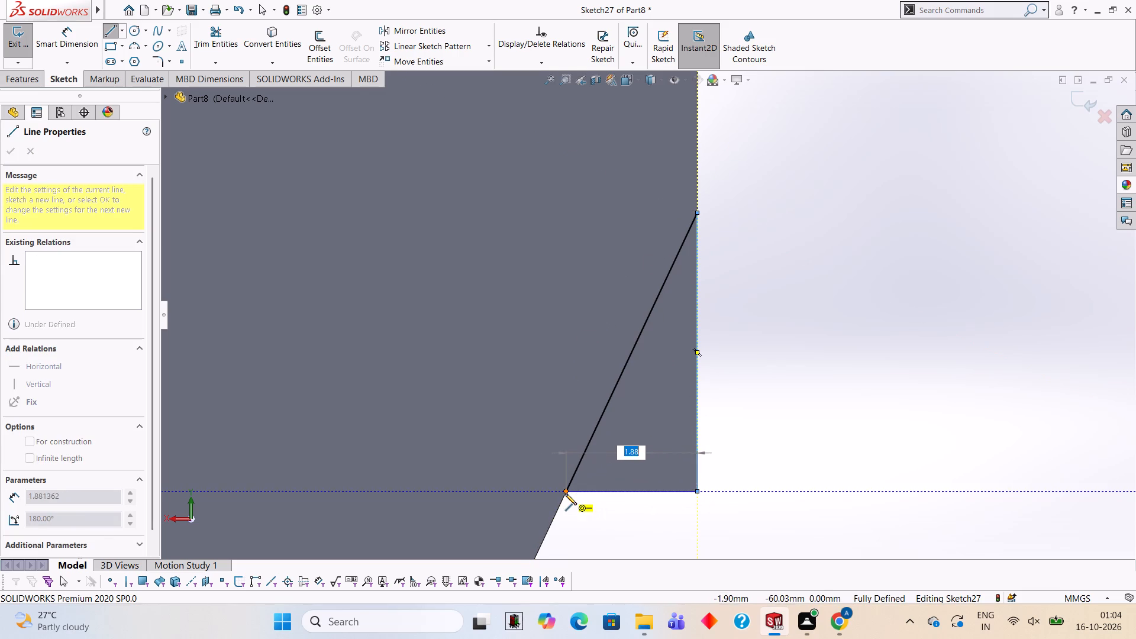
pyautogui.click(565, 493)
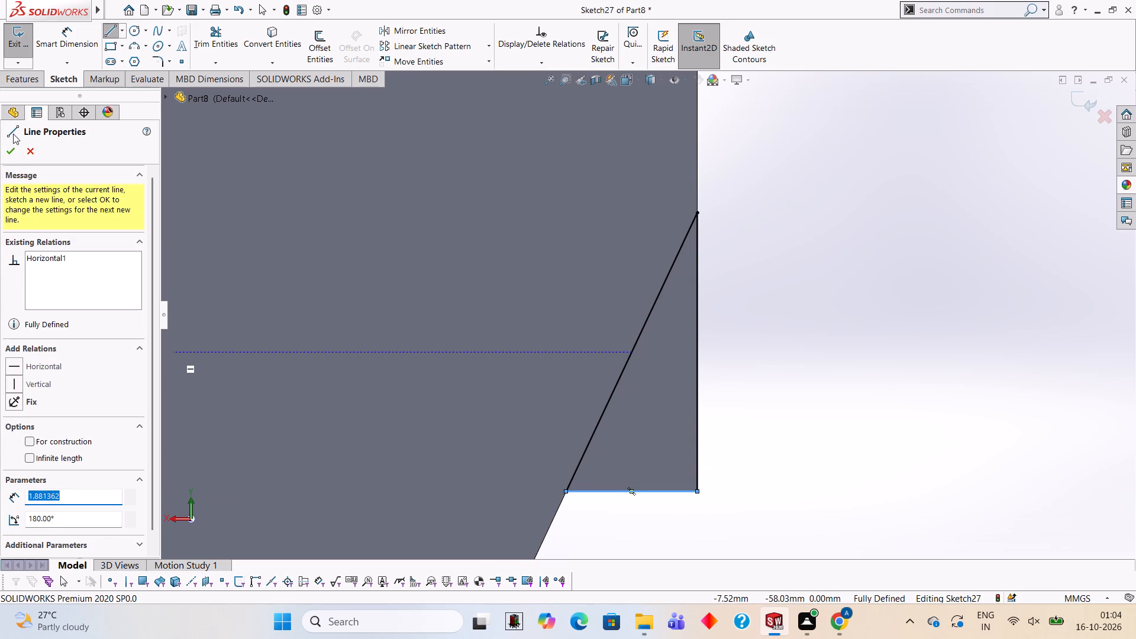
pyautogui.click(8, 146)
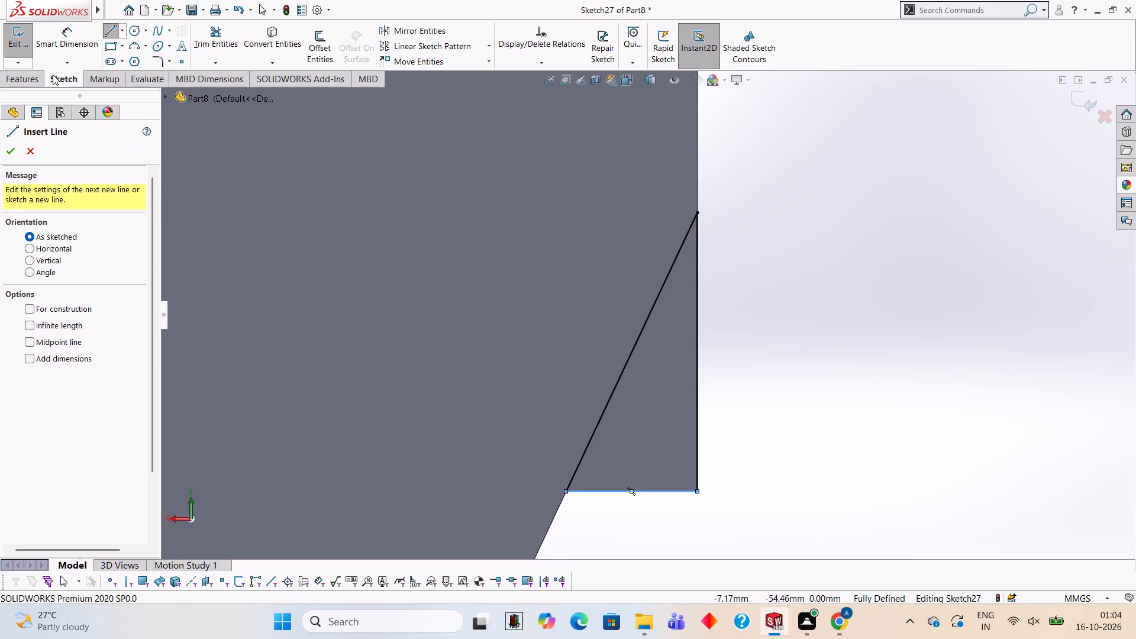
# Make an Extruded Cut of the triangular sketch with a blind depth of 50 mm to trim the protruding gusset corner.
pyautogui.click(21, 76)
pyautogui.click(207, 48)
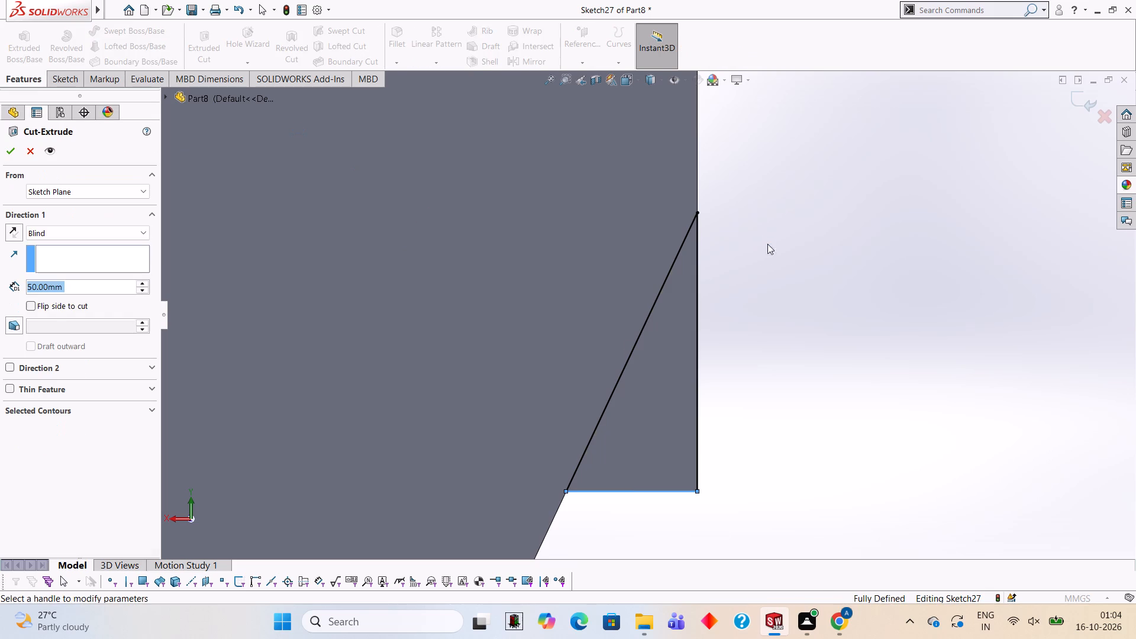
pyautogui.scroll(2, 763, 260)
pyautogui.moveTo(764, 277); pyautogui.dragTo(648, 287, button='middle')
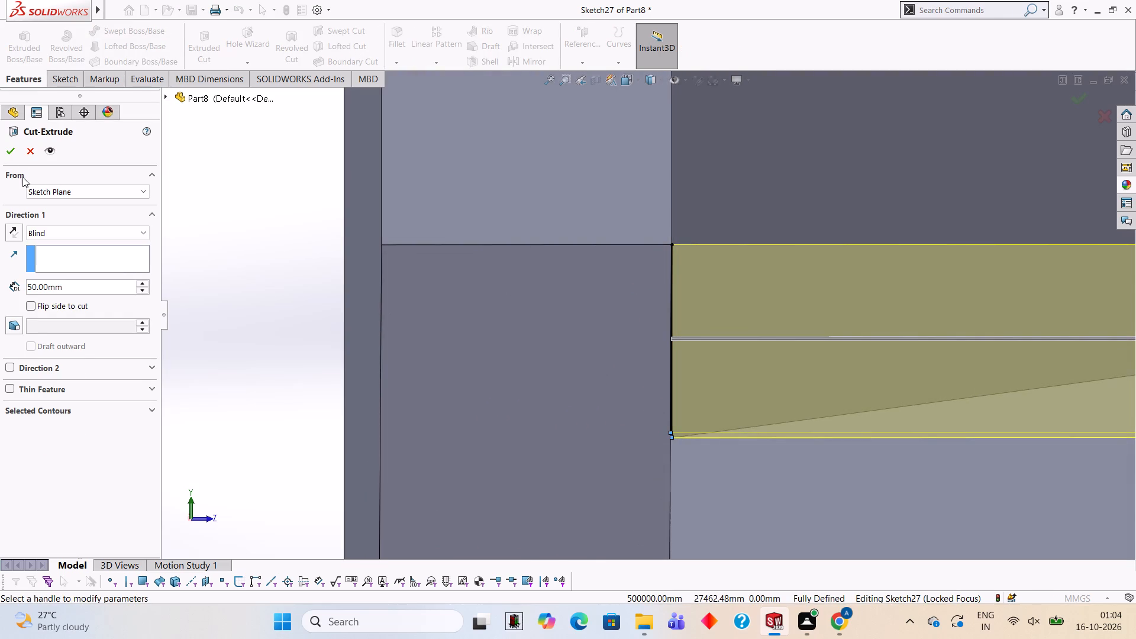
pyautogui.click(5, 148)
pyautogui.click(269, 279)
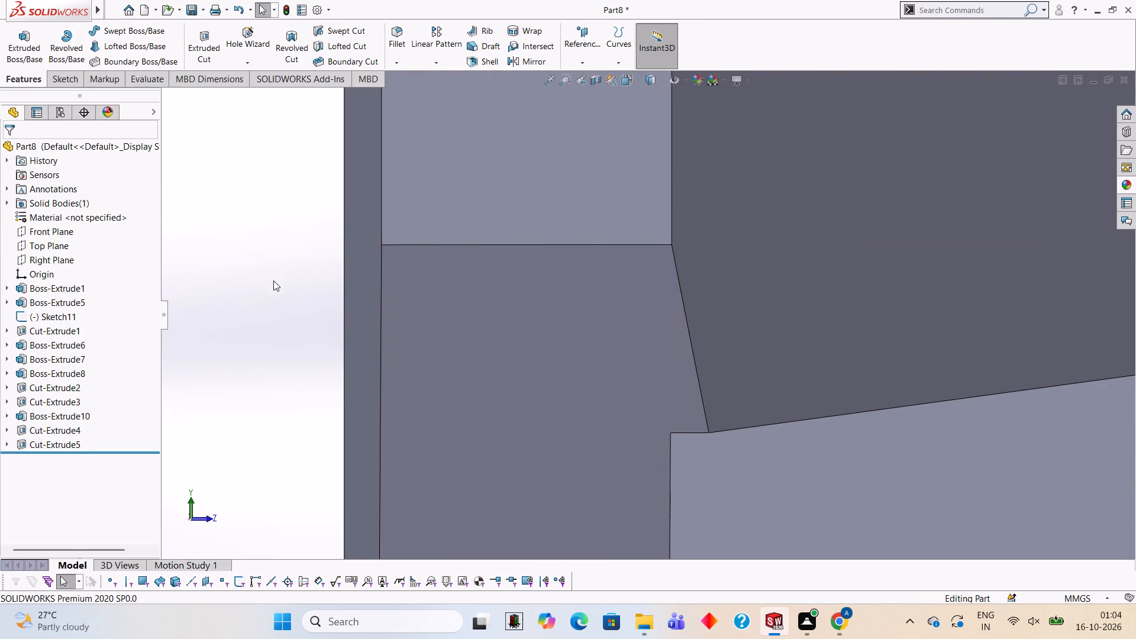
# Examine the trimmed gusset corner and the whole bracket from several angles.
pyautogui.scroll(7, 299, 289)
pyautogui.moveTo(573, 383); pyautogui.dragTo(524, 285, button='middle')
pyautogui.scroll(5, 569, 383)
pyautogui.scroll(1, 832, 393)
pyautogui.moveTo(855, 392); pyautogui.dragTo(814, 395, button='middle')
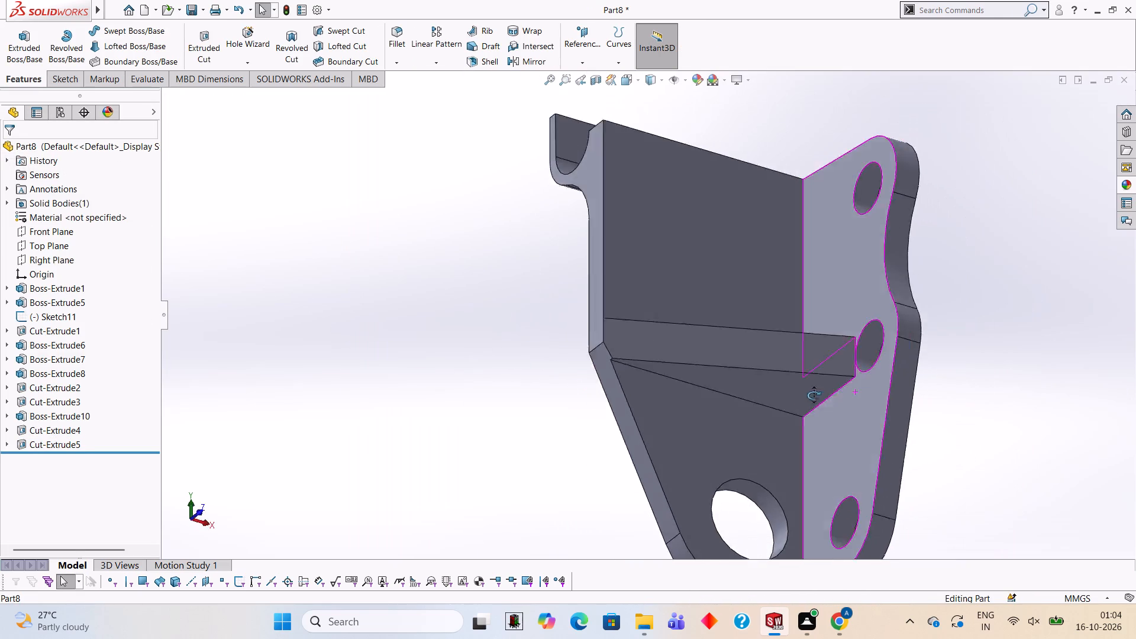
pyautogui.moveTo(814, 395); pyautogui.dragTo(787, 395, button='middle')
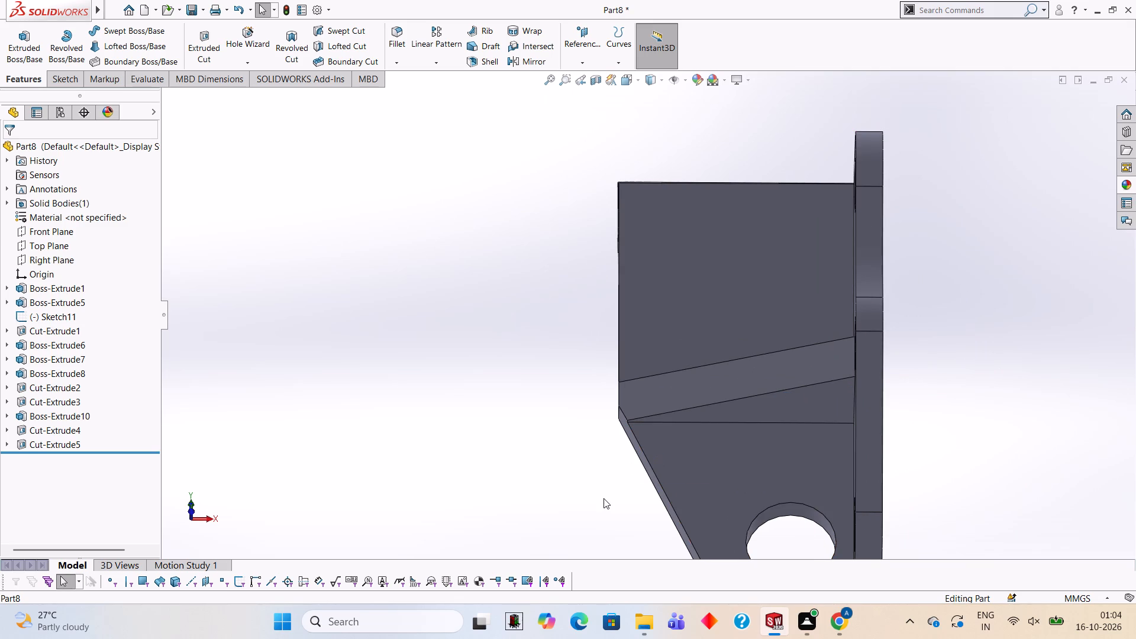
pyautogui.scroll(2, 603, 498)
pyautogui.scroll(2, 589, 407)
pyautogui.scroll(-1, 598, 412)
pyautogui.moveTo(608, 421); pyautogui.dragTo(609, 472, button='middle')
pyautogui.scroll(-3, 760, 329)
pyautogui.scroll(1, 526, 382)
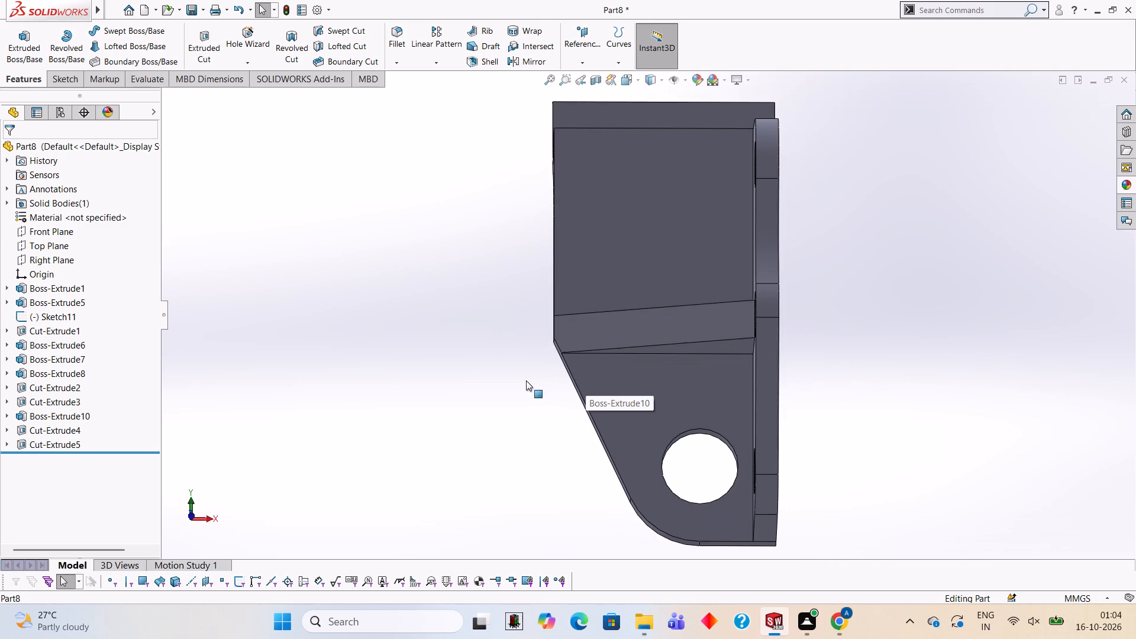
pyautogui.scroll(2, 695, 353)
pyautogui.moveTo(809, 383); pyautogui.dragTo(886, 425, button='middle')
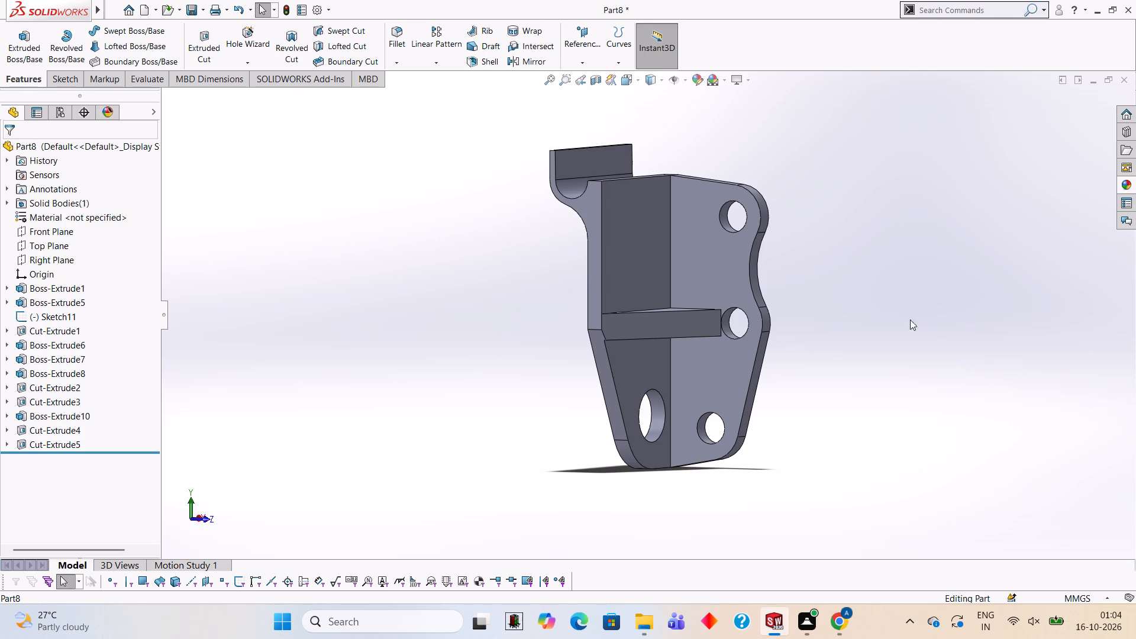
# Start a new sketch on the main plate's face above the gusset, viewed face-on.
pyautogui.moveTo(826, 278); pyautogui.dragTo(849, 309, button='middle')
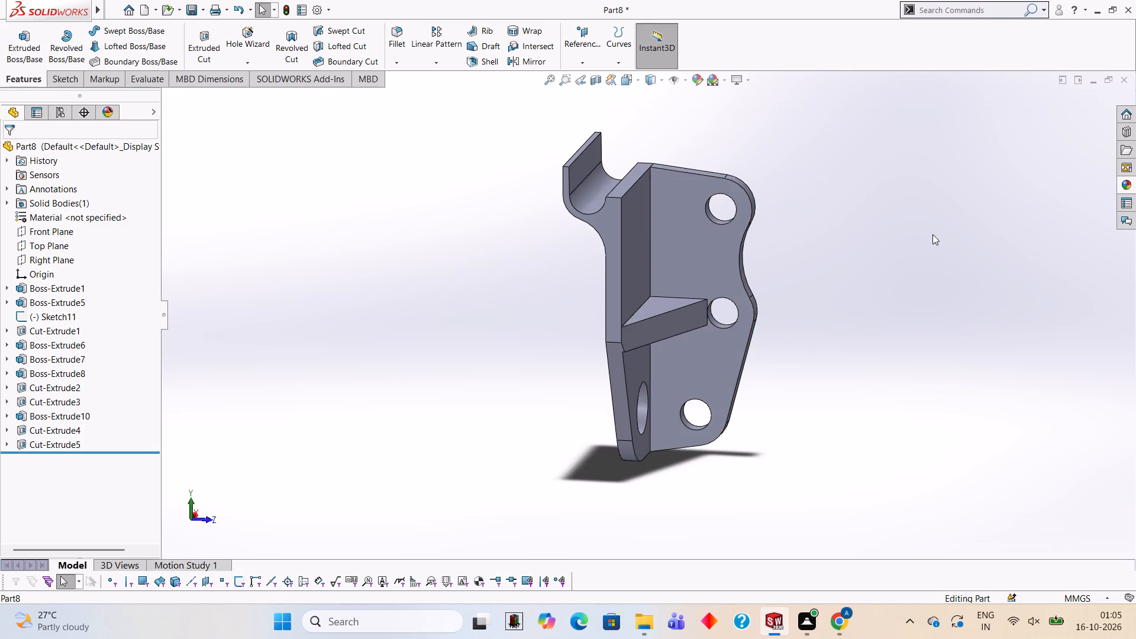
pyautogui.moveTo(930, 234); pyautogui.dragTo(866, 225, button='middle')
pyautogui.click(656, 222)
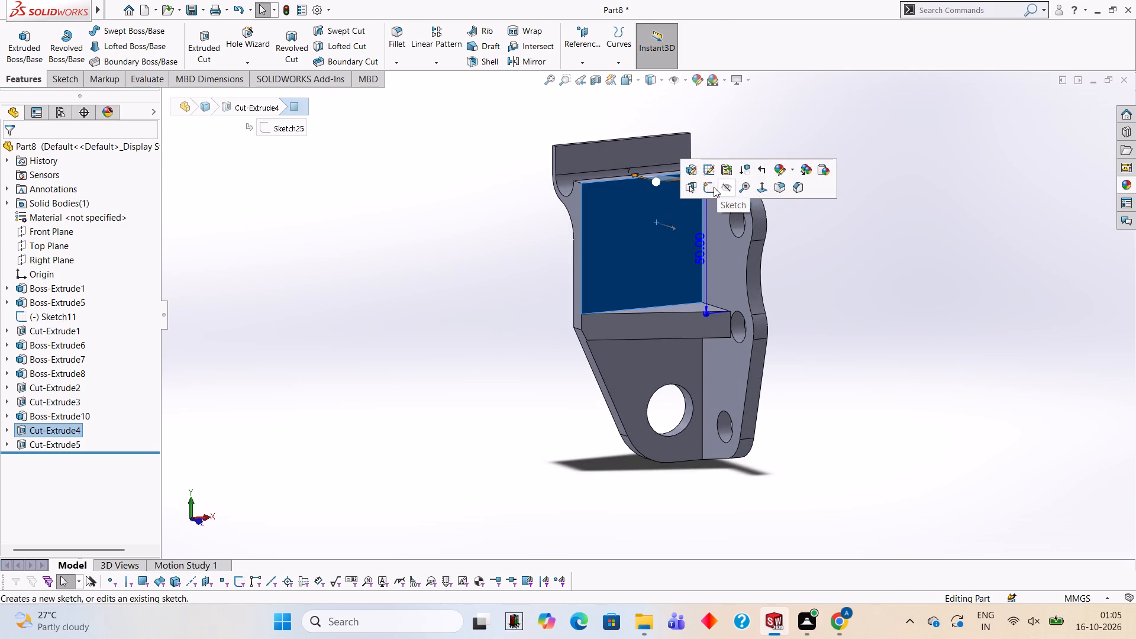
pyautogui.click(712, 187)
pyautogui.hotkey('ctrl', '8')
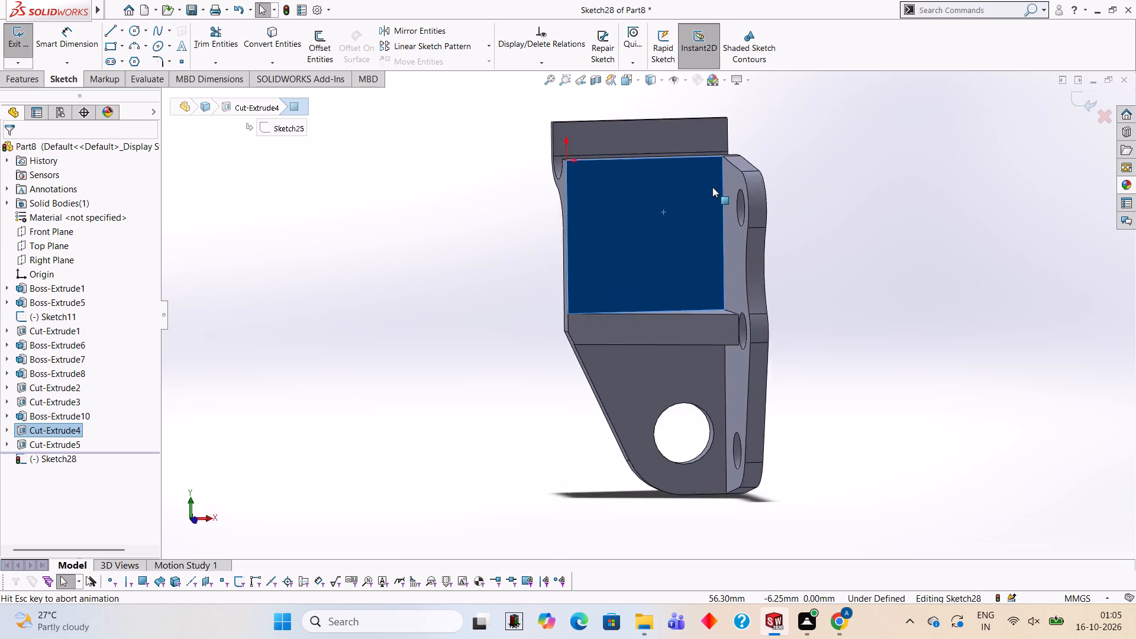
pyautogui.scroll(-3, 725, 216)
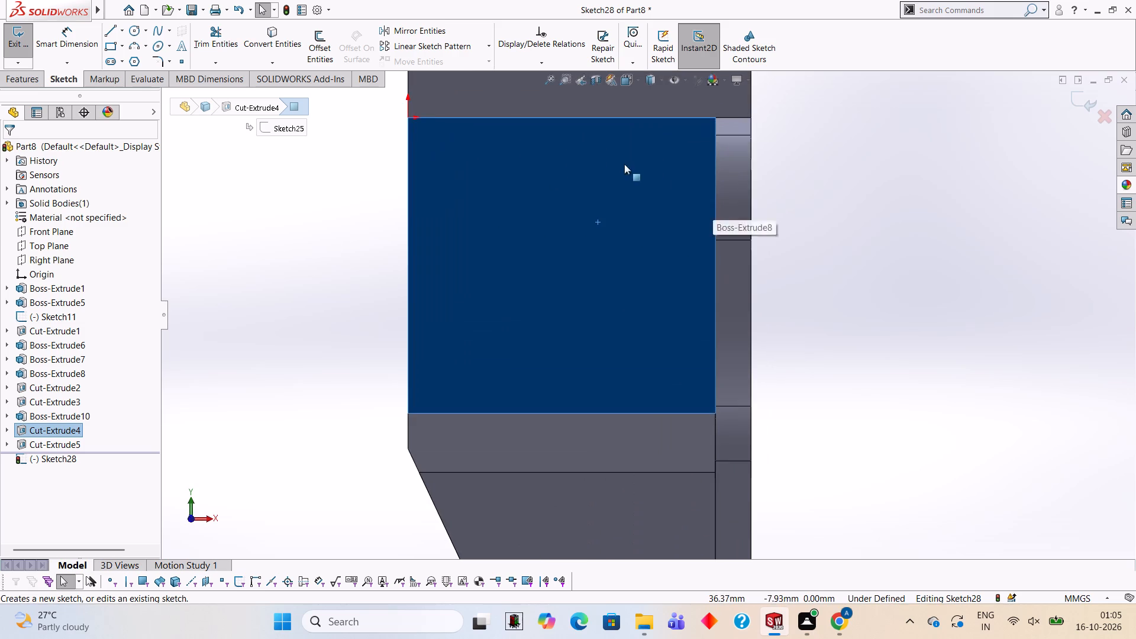
pyautogui.scroll(3, 626, 163)
# Draw a vertical line 20 mm down from the midpoint of the plate face's top edge, continued by a 26 mm vertical line.
pyautogui.click(107, 37)
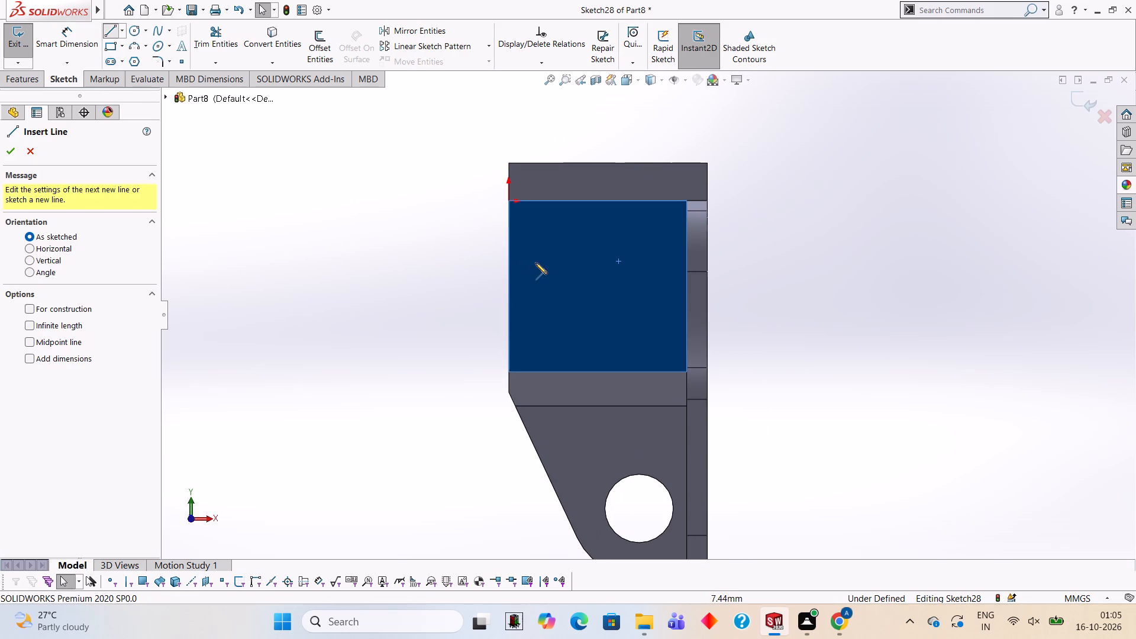
pyautogui.click(599, 201)
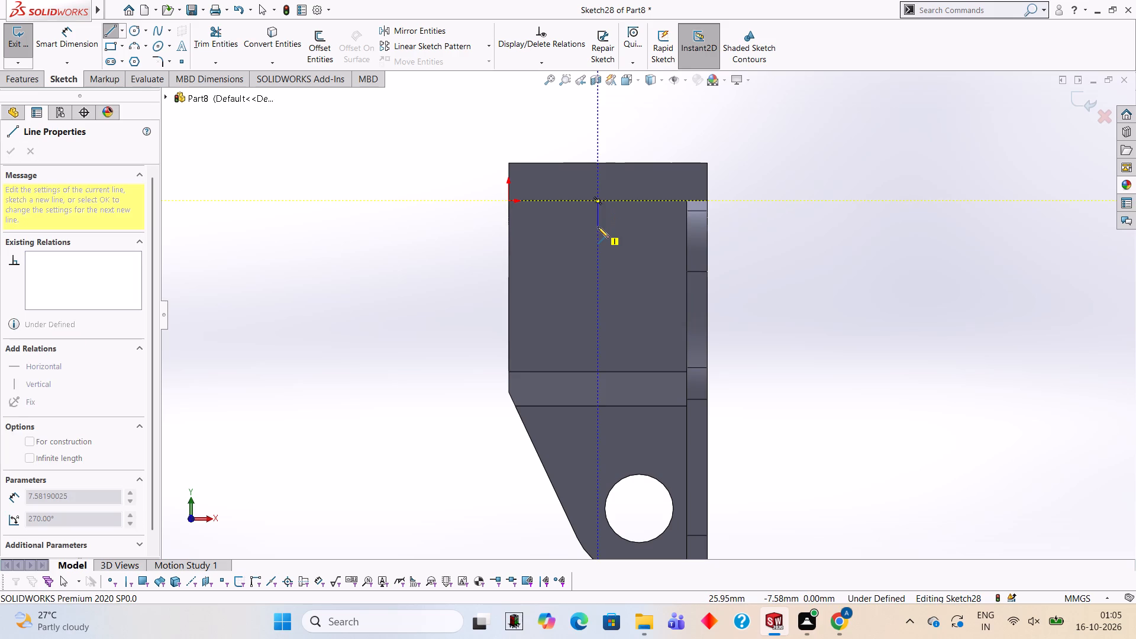
pyautogui.write('20')
pyautogui.press('Return')
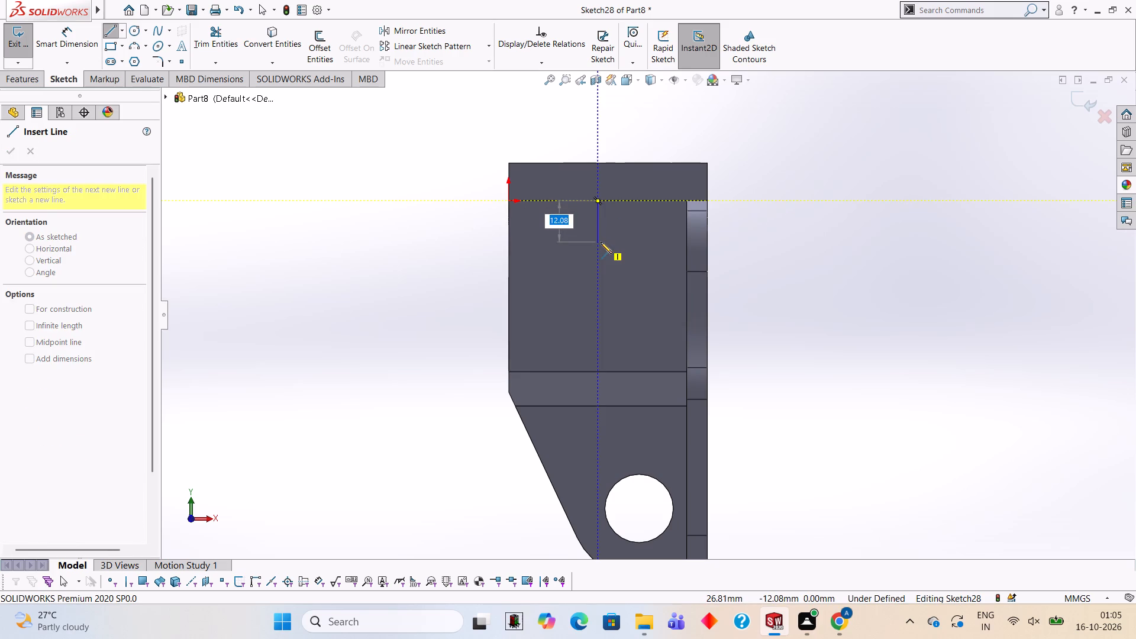
pyautogui.write('20')
pyautogui.press('Return')
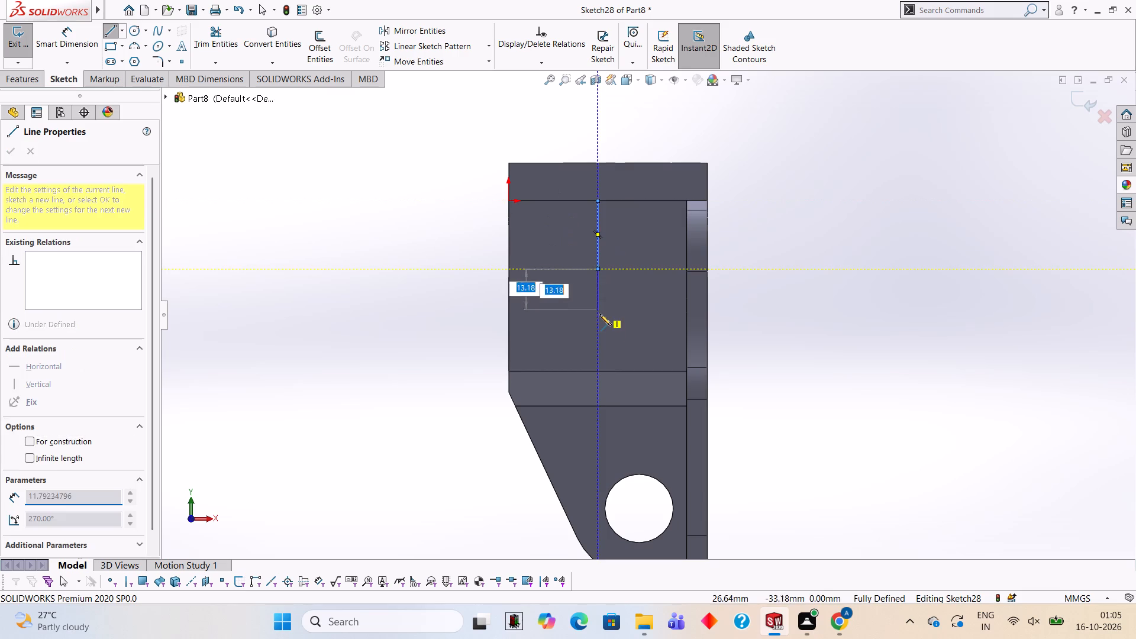
pyautogui.write('26')
pyautogui.press('Return')
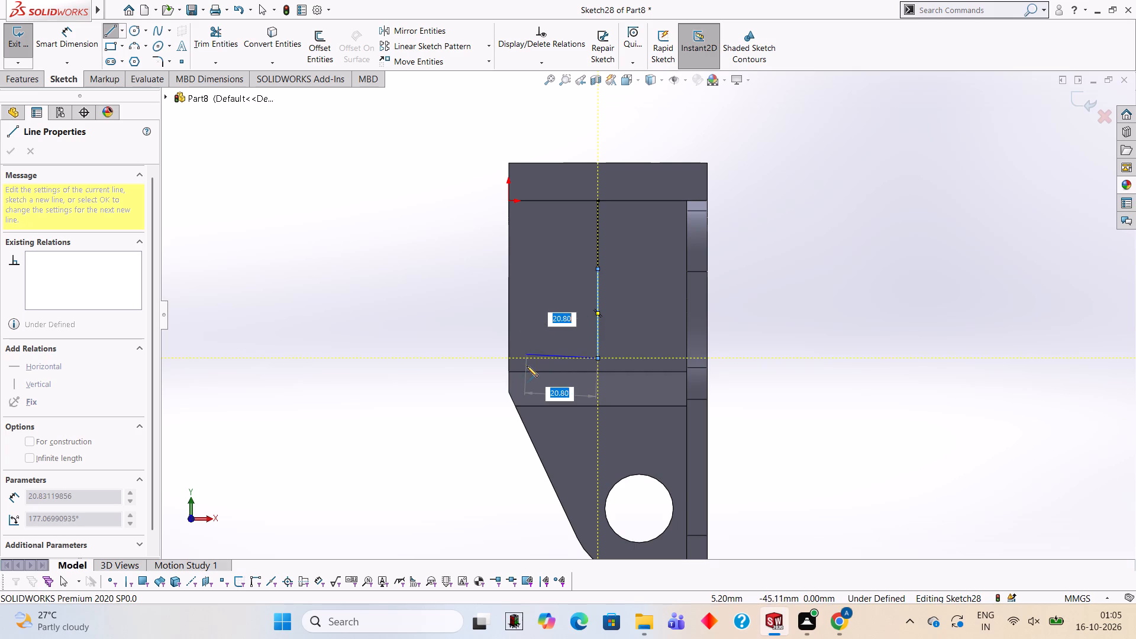
# Continue the outline with a 13.5 mm line toward the plate's outer edge, a 26 mm line upward and a 27 mm horizontal line back.
pyautogui.write('13.5')
pyautogui.press('Return')
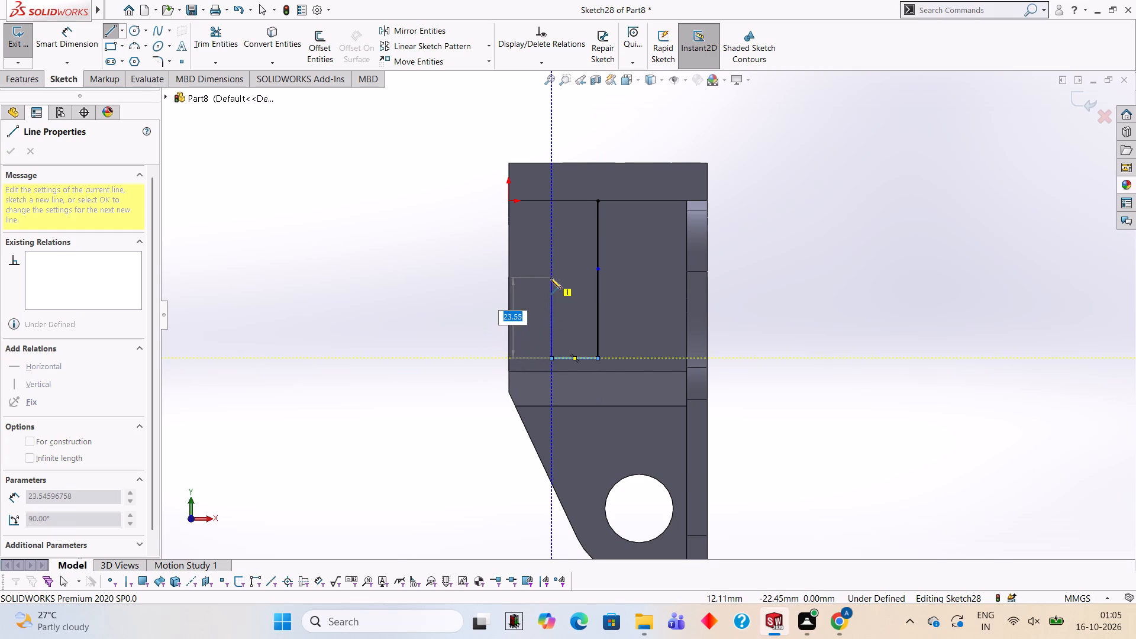
pyautogui.write('26')
pyautogui.press('Return')
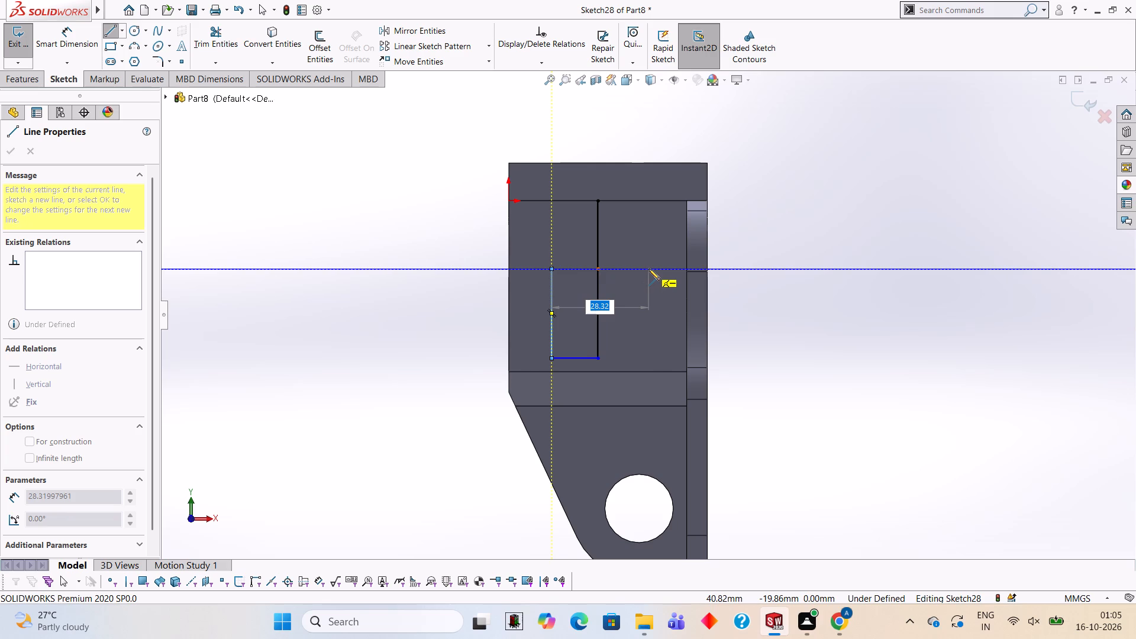
pyautogui.write('27')
pyautogui.press('Return')
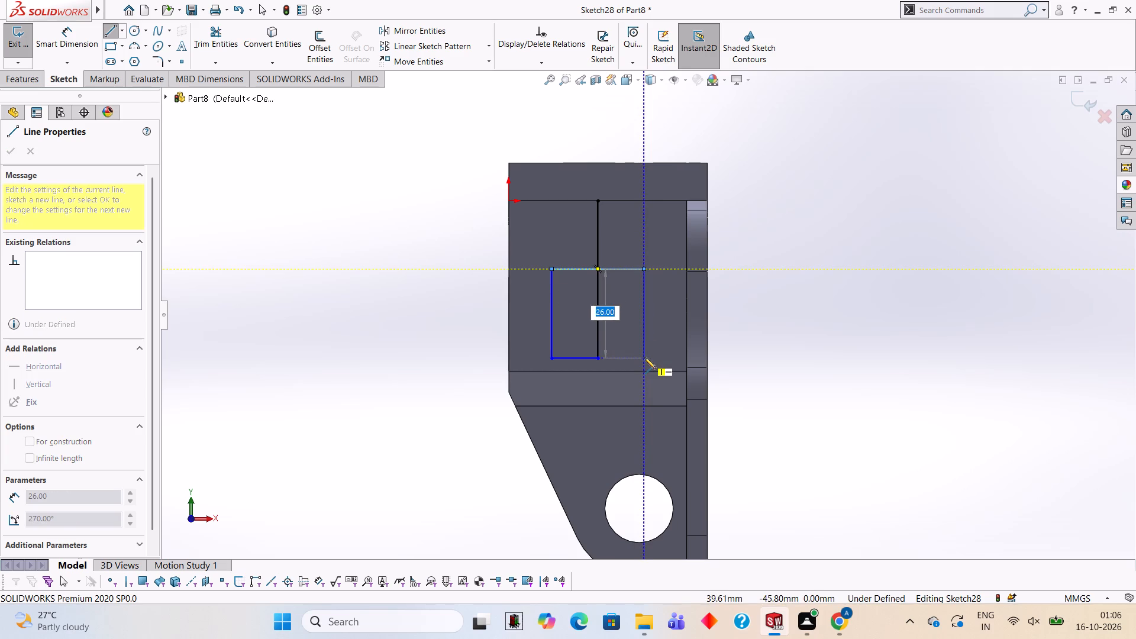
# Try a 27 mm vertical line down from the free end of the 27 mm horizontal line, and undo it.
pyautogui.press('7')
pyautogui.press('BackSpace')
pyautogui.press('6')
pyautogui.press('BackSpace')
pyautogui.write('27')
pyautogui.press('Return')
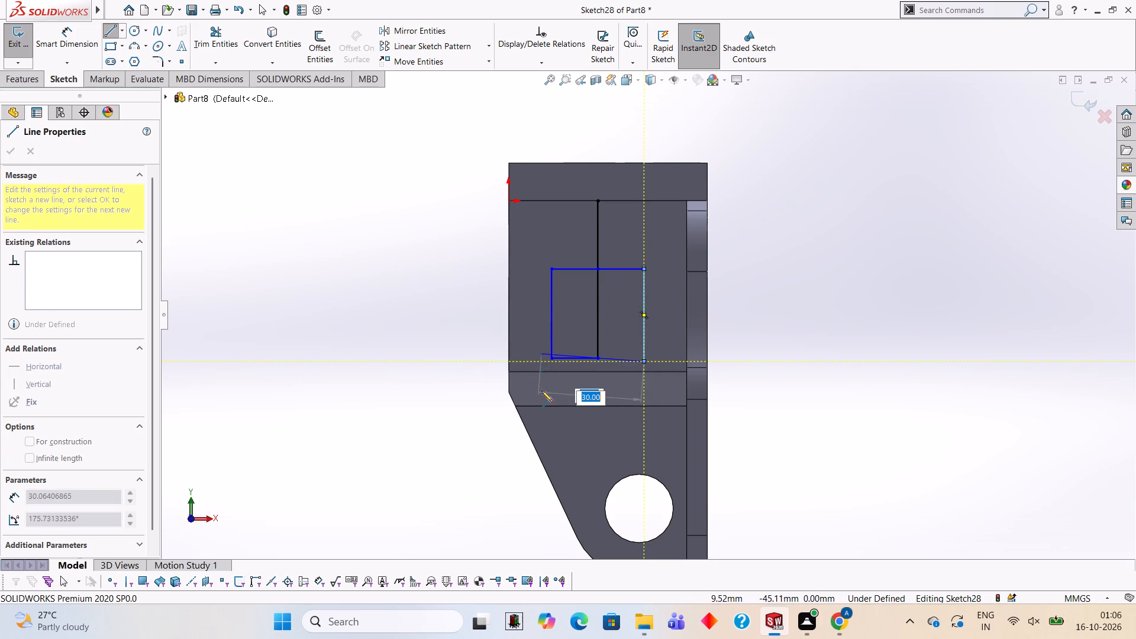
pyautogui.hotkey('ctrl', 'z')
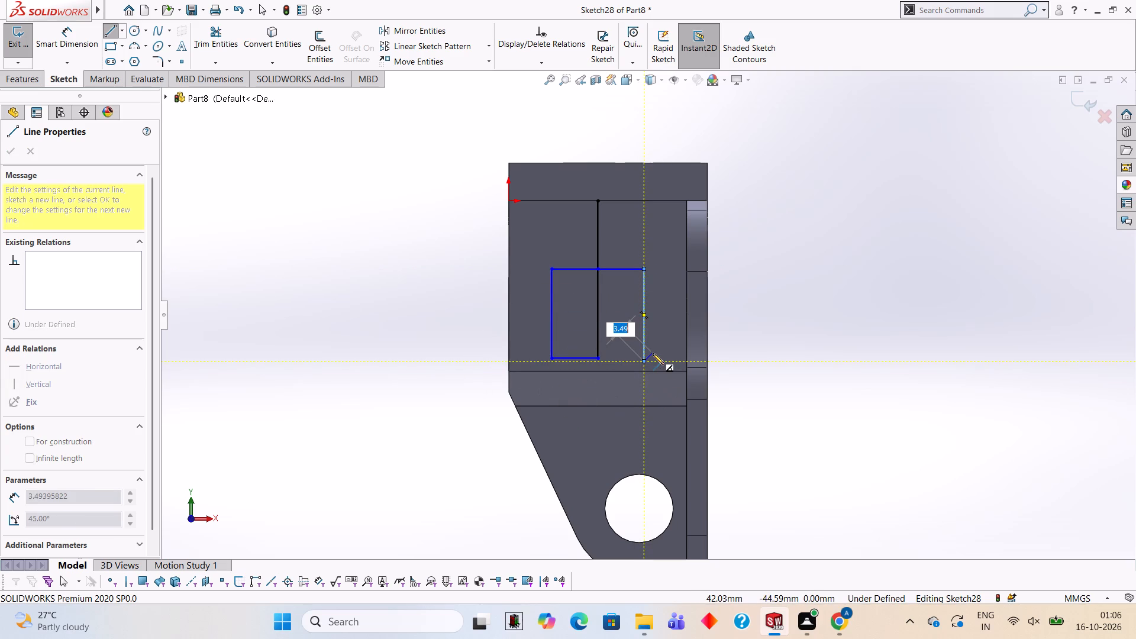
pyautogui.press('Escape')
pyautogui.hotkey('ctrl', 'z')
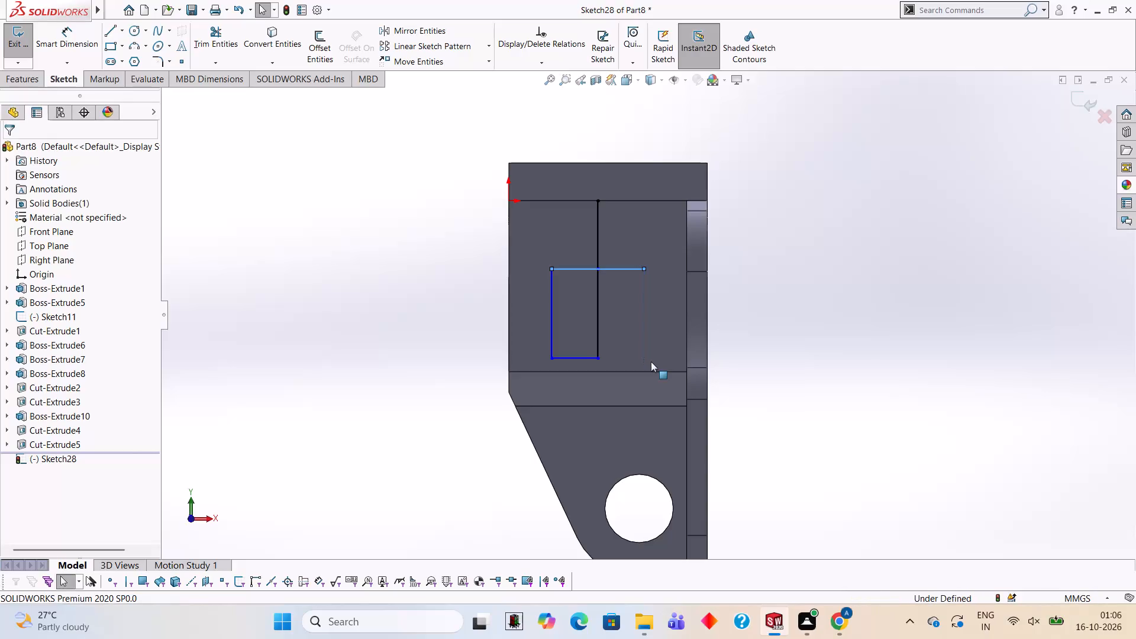
# Draw a 27 mm vertical line down from the free end of the 27 mm horizontal line and end the line chain.
pyautogui.click(114, 32)
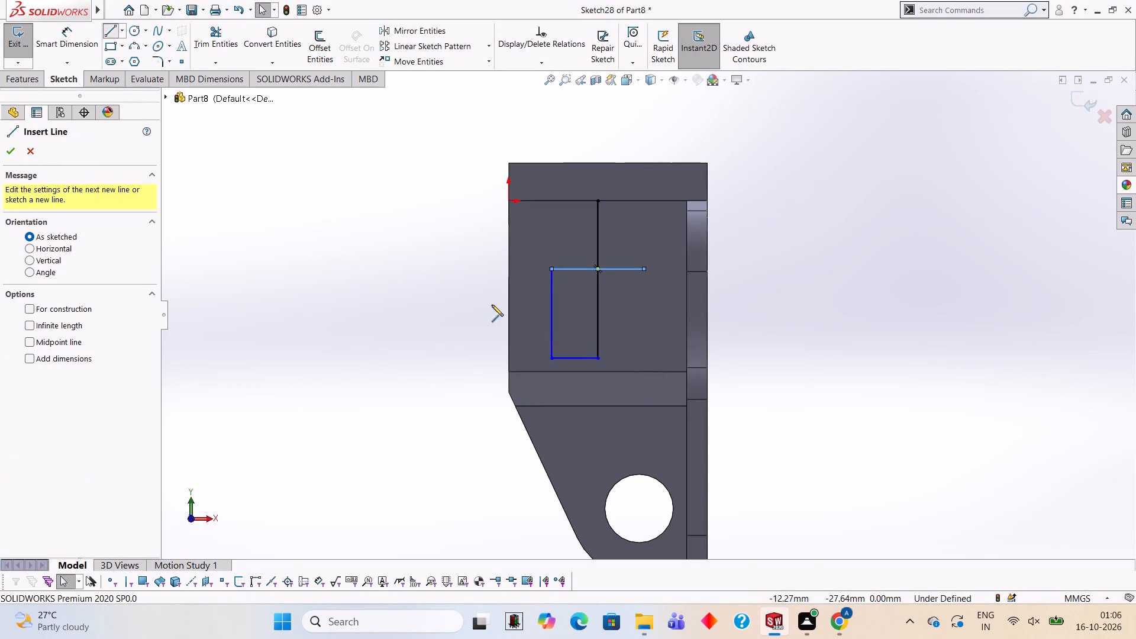
pyautogui.click(643, 266)
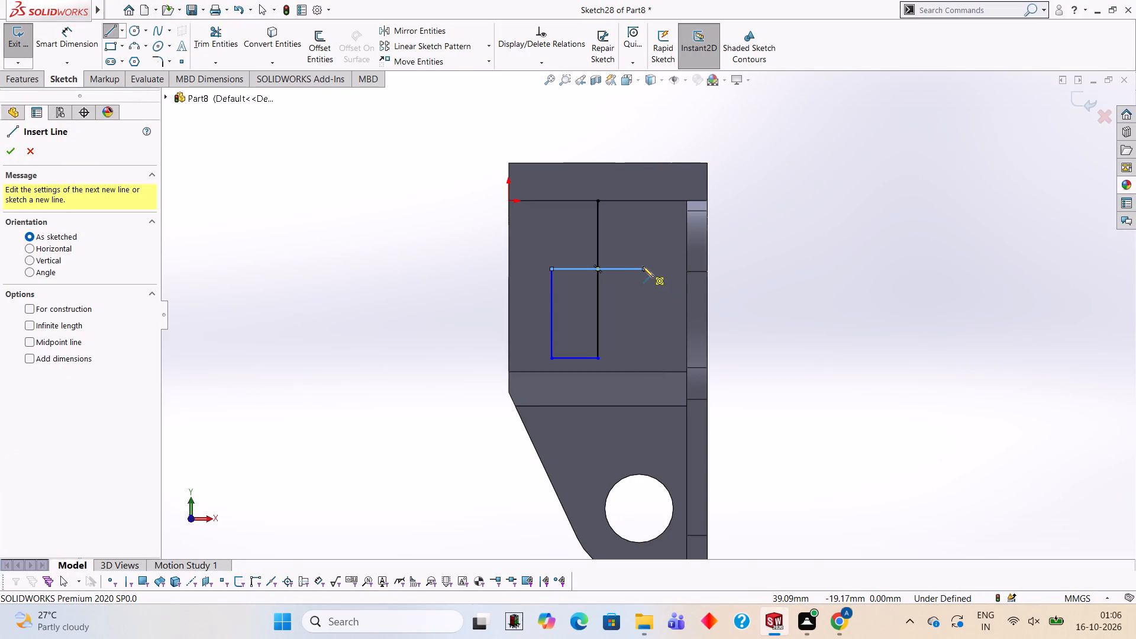
pyautogui.write('27')
pyautogui.press('Return')
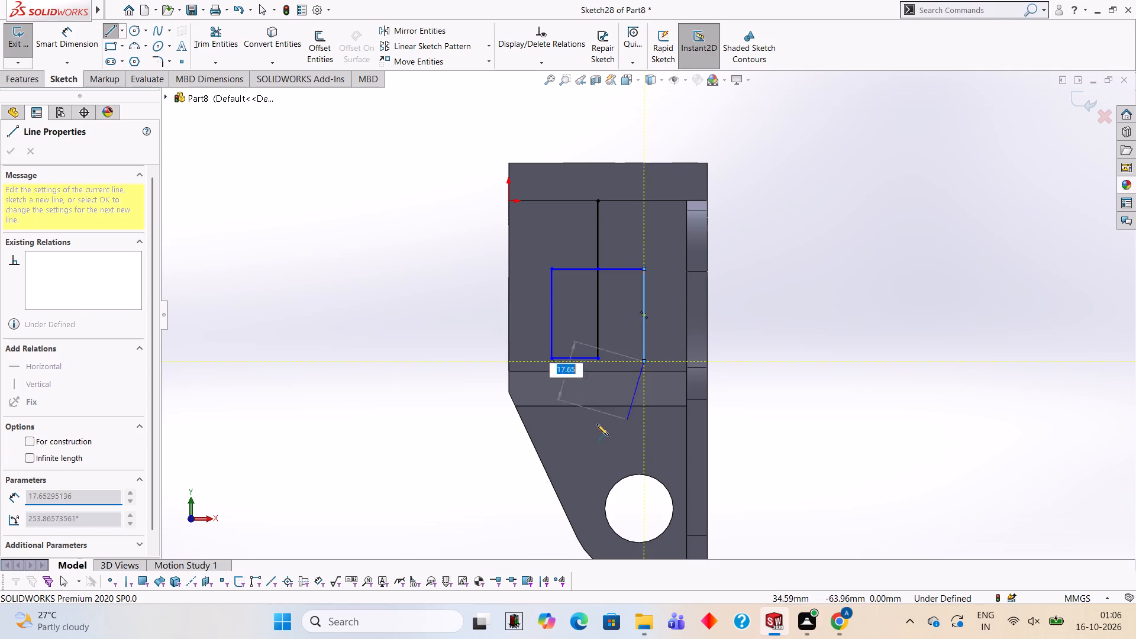
pyautogui.press('Escape')
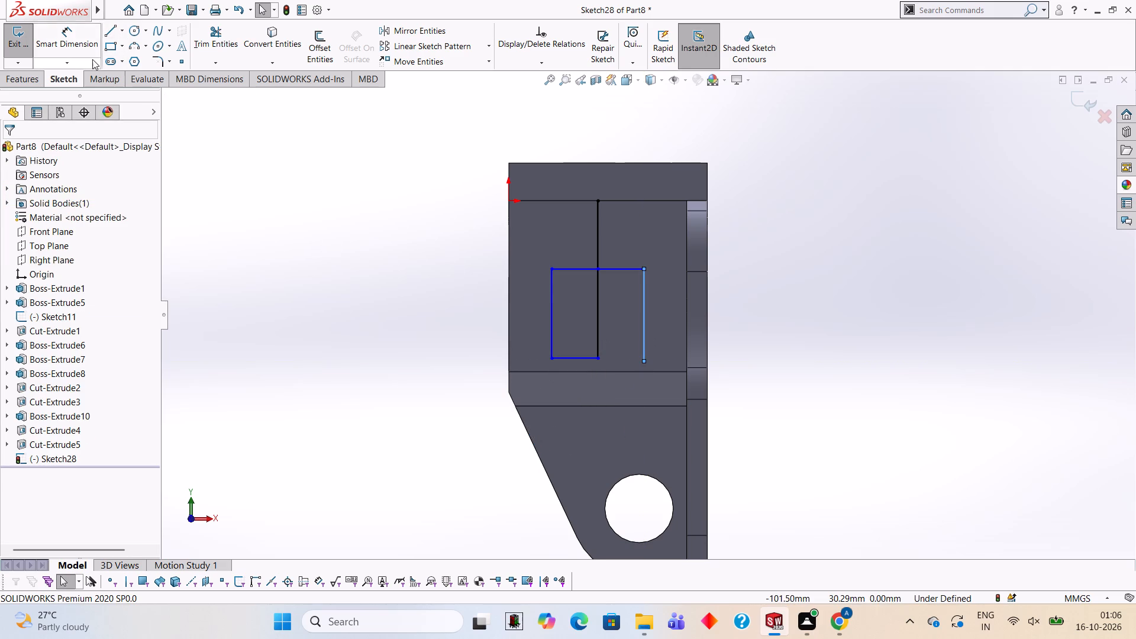
# Dimension the distance between the profile's upper and lower horizontal lines and set it to 27 mm.
pyautogui.click(73, 52)
pyautogui.click(570, 269)
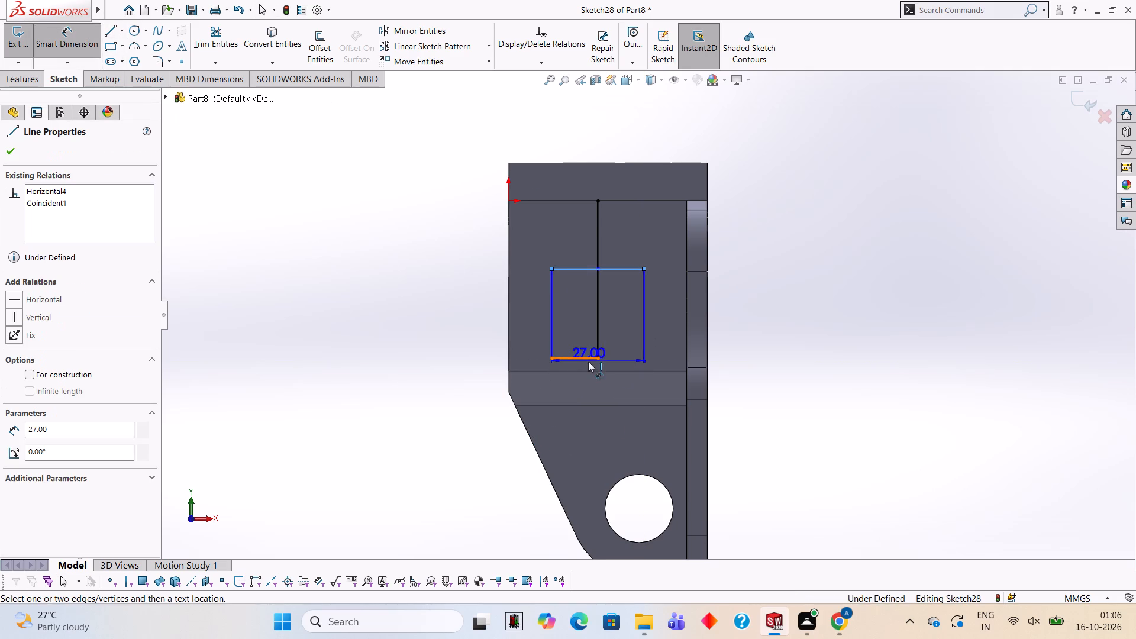
pyautogui.click(583, 359)
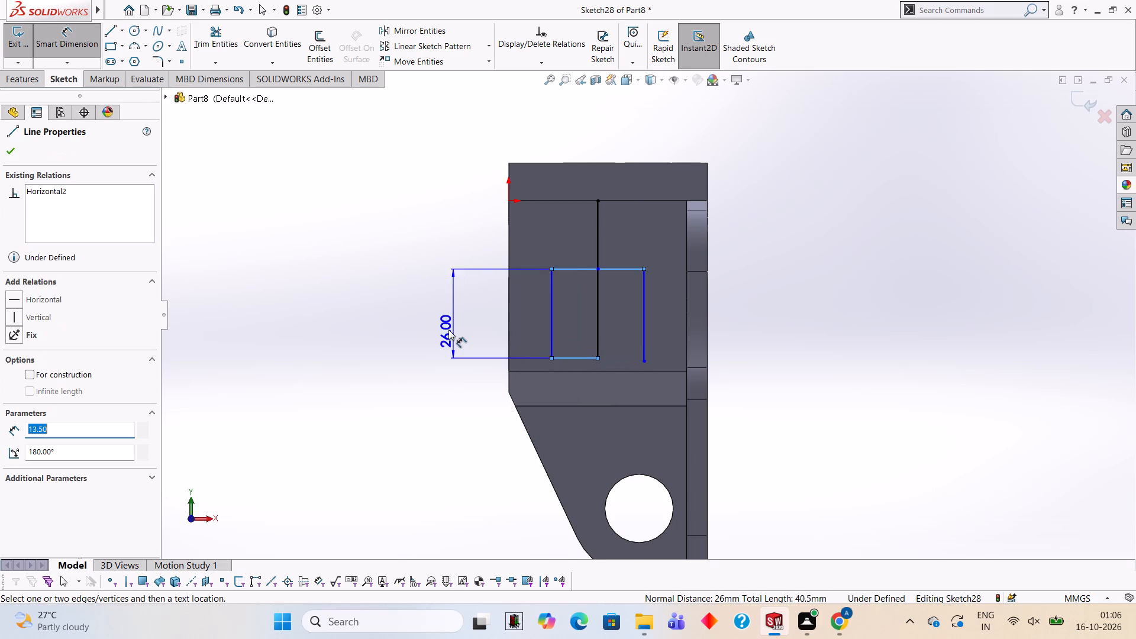
pyautogui.click(444, 327)
pyautogui.write('27')
pyautogui.press('Return')
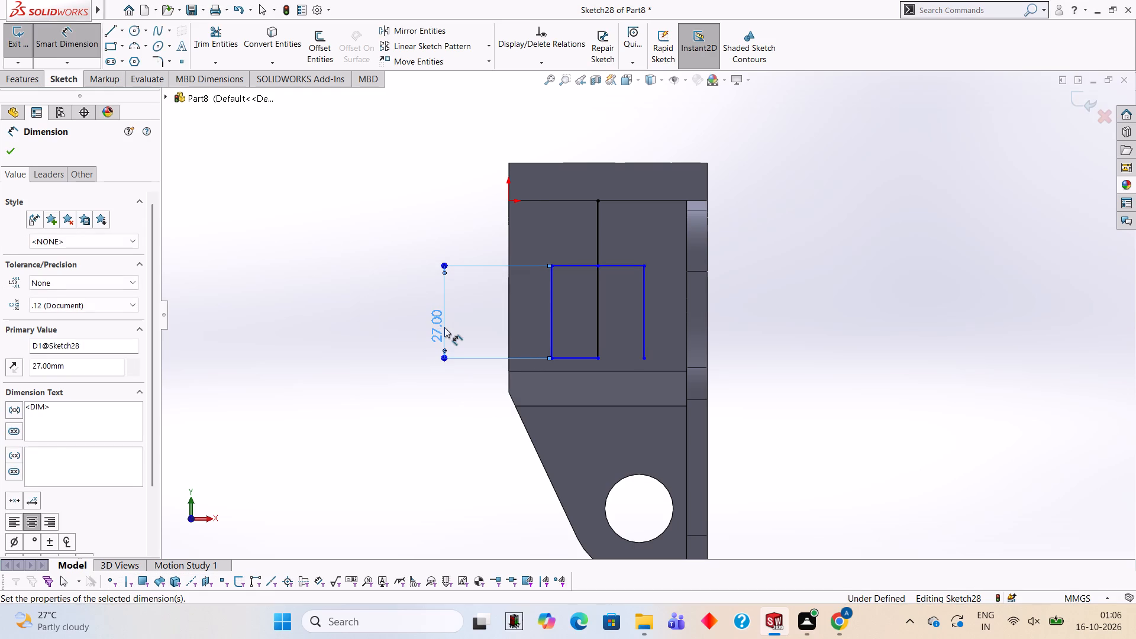
pyautogui.press('Escape')
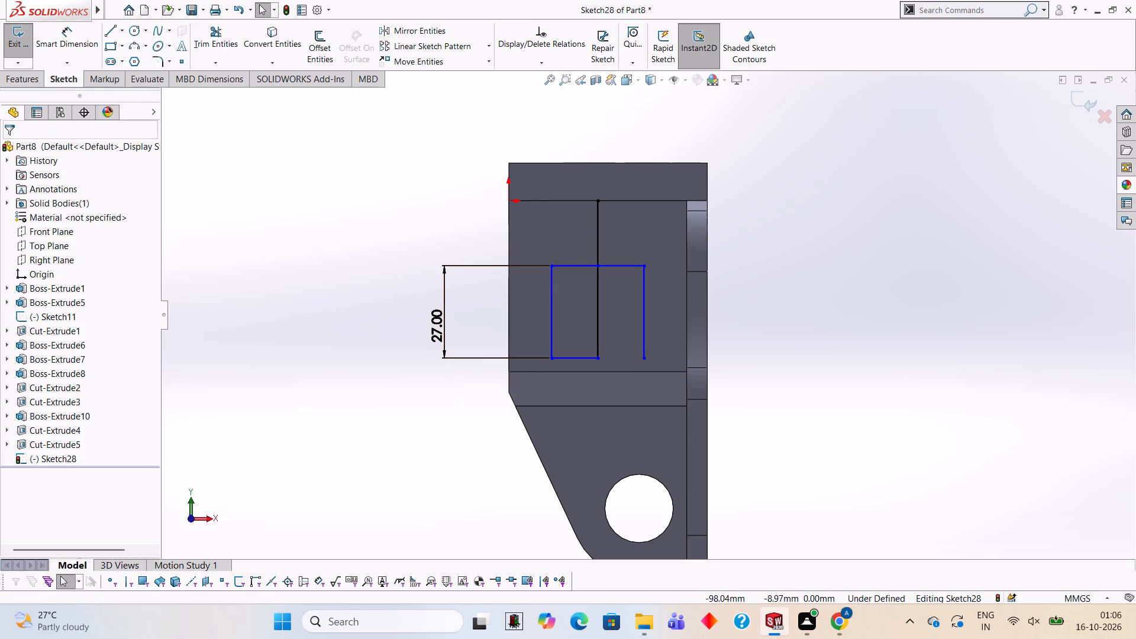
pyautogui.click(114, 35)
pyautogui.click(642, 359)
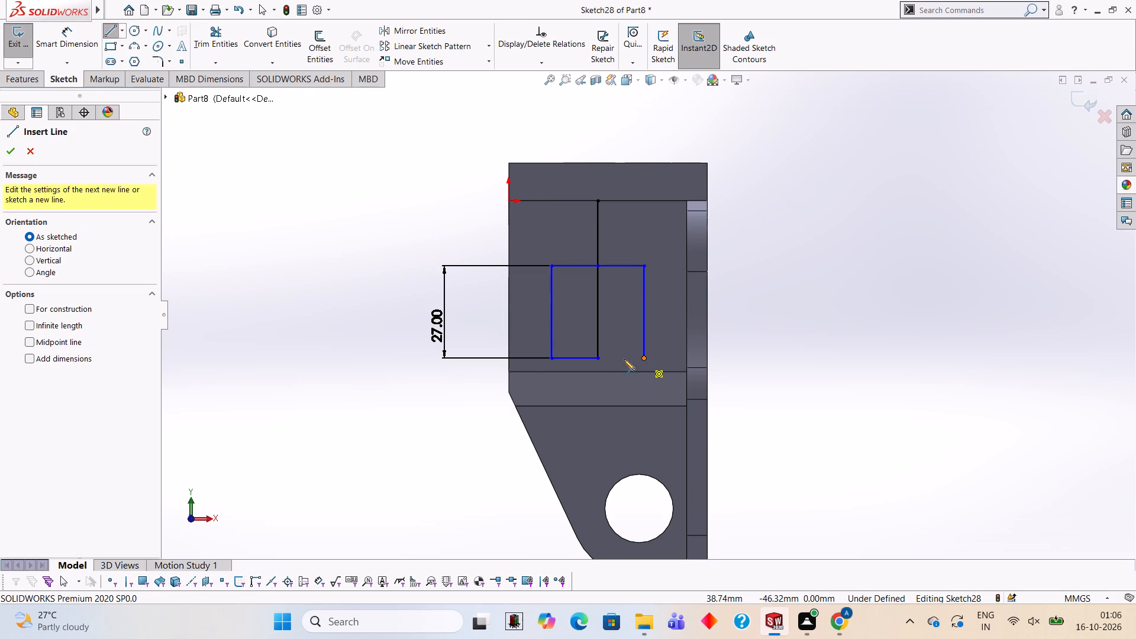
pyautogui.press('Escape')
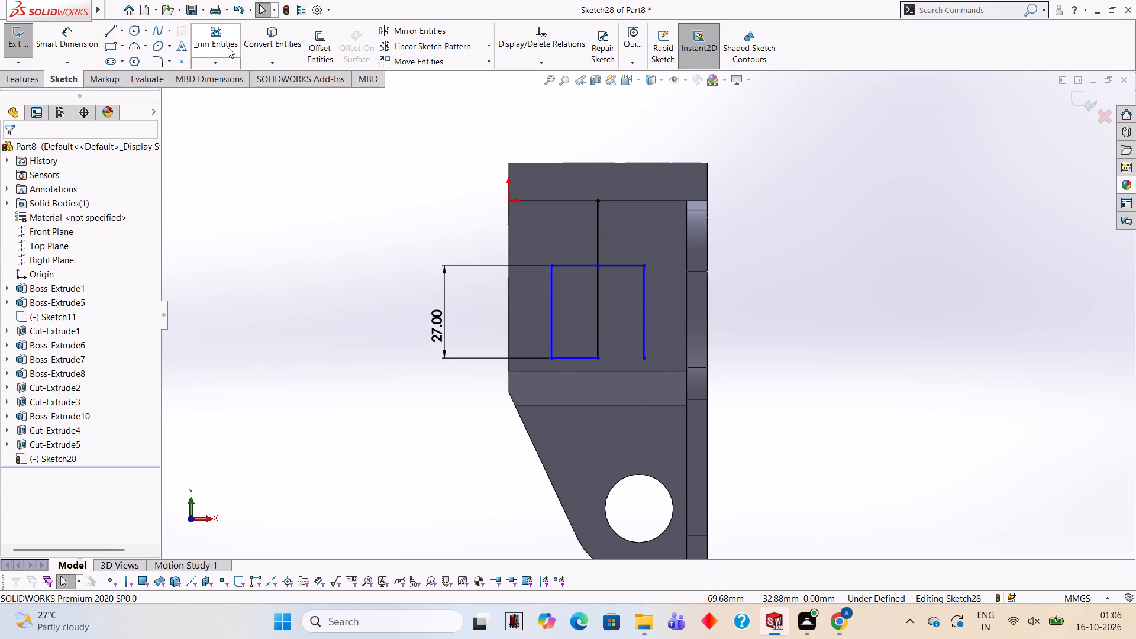
# Replace the profile's 13.5 mm bottom line with a 27 mm horizontal line that closes the square outline.
pyautogui.click(228, 47)
pyautogui.click(561, 361)
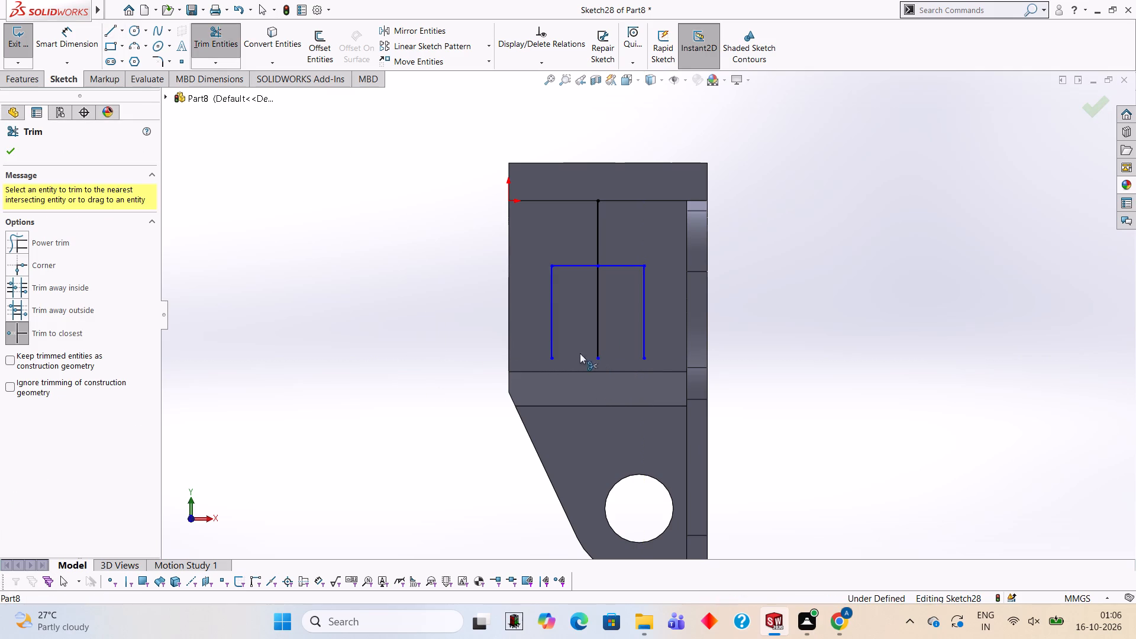
pyautogui.click(113, 29)
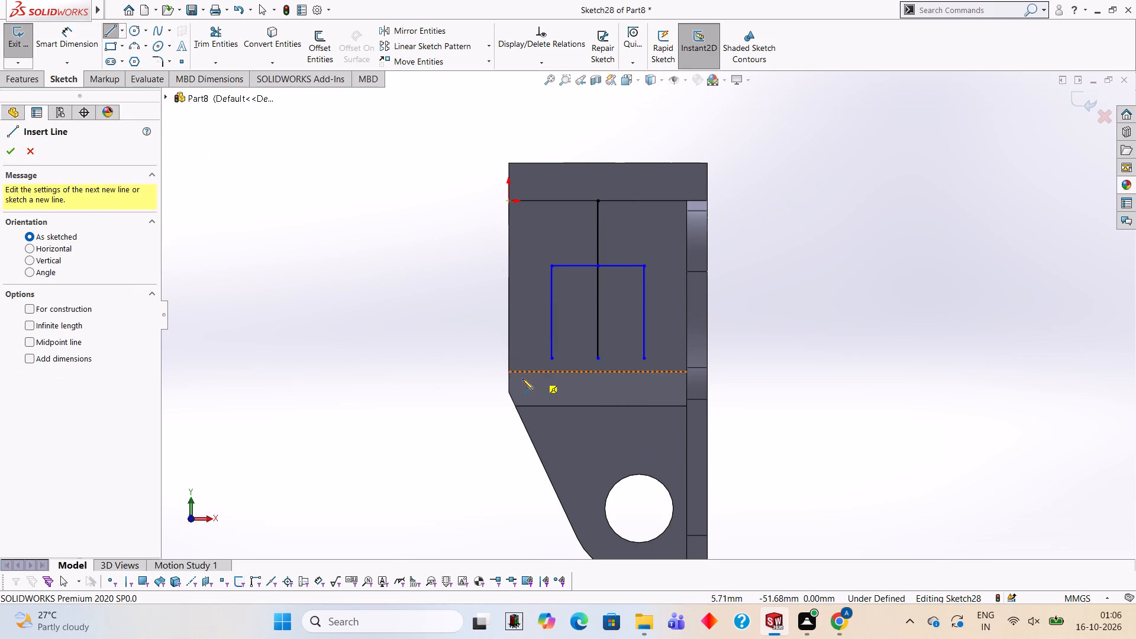
pyautogui.click(550, 360)
pyautogui.click(641, 359)
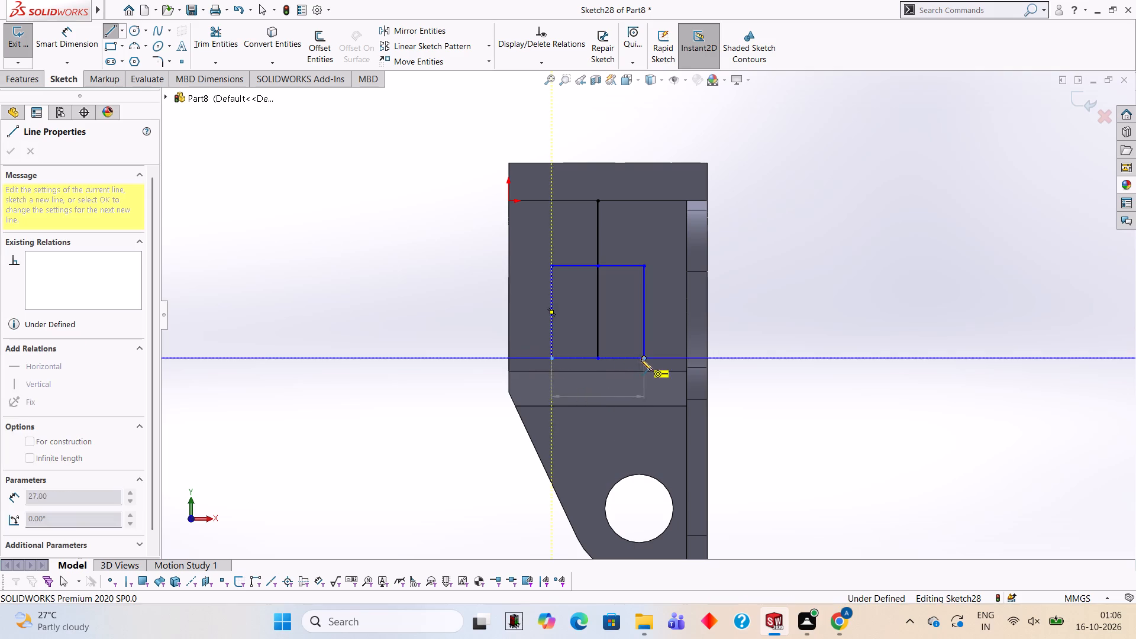
pyautogui.press('Escape')
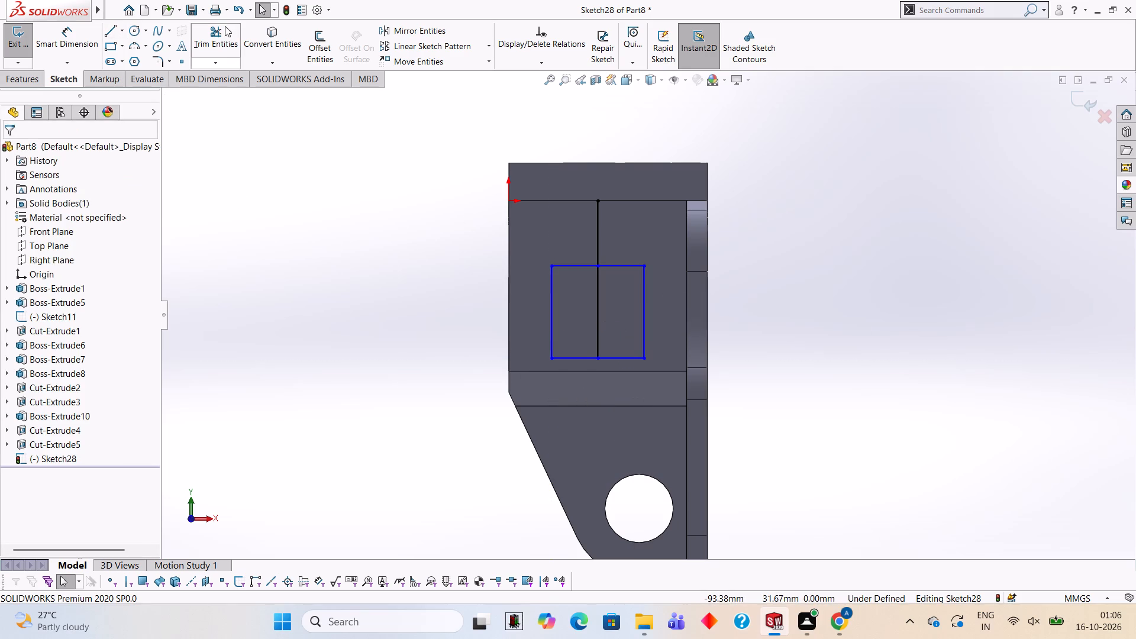
# Trim away the vertical centre line, both the portion above the square and the portion inside it.
pyautogui.click(227, 36)
pyautogui.scroll(-3, 772, 256)
pyautogui.scroll(2, 466, 450)
pyautogui.scroll(-2, 475, 454)
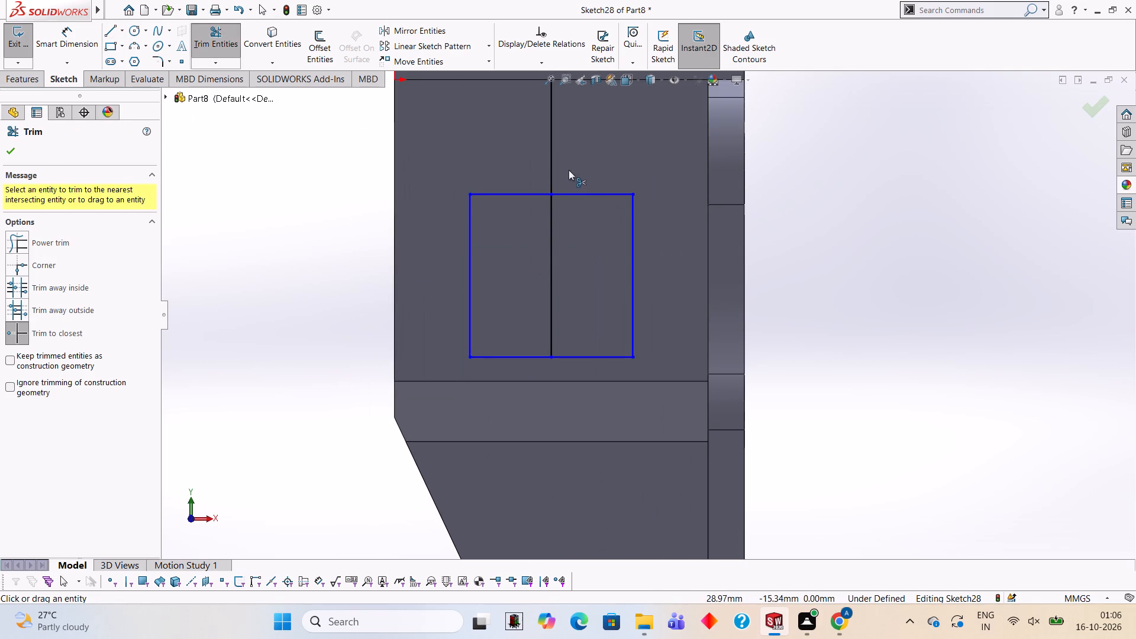
pyautogui.click(551, 154)
pyautogui.click(548, 222)
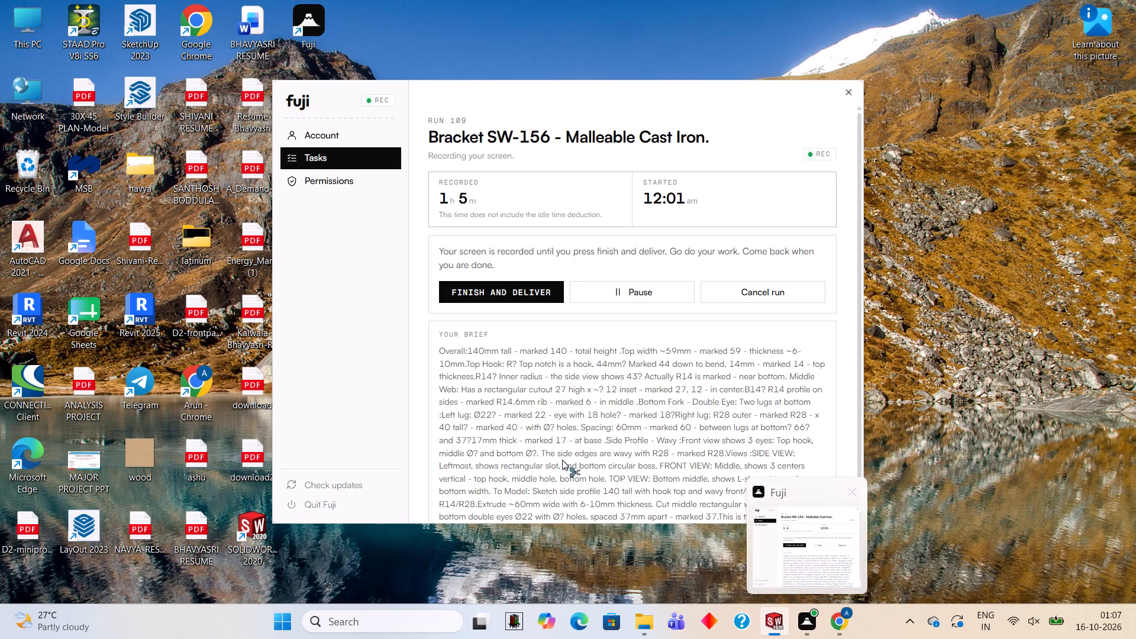
# Round all four corners of the square profile with 6 mm sketch fillets.
pyautogui.scroll(2, 572, 310)
pyautogui.moveTo(586, 317); pyautogui.dragTo(611, 330, button='middle')
pyautogui.scroll(-3, 599, 264)
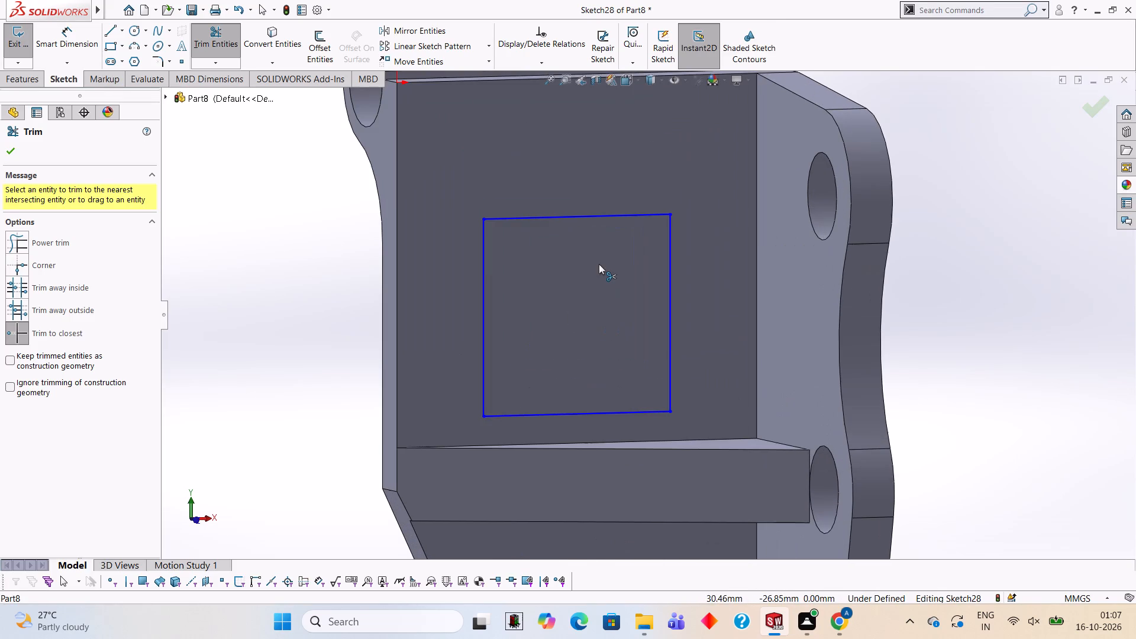
pyautogui.click(156, 63)
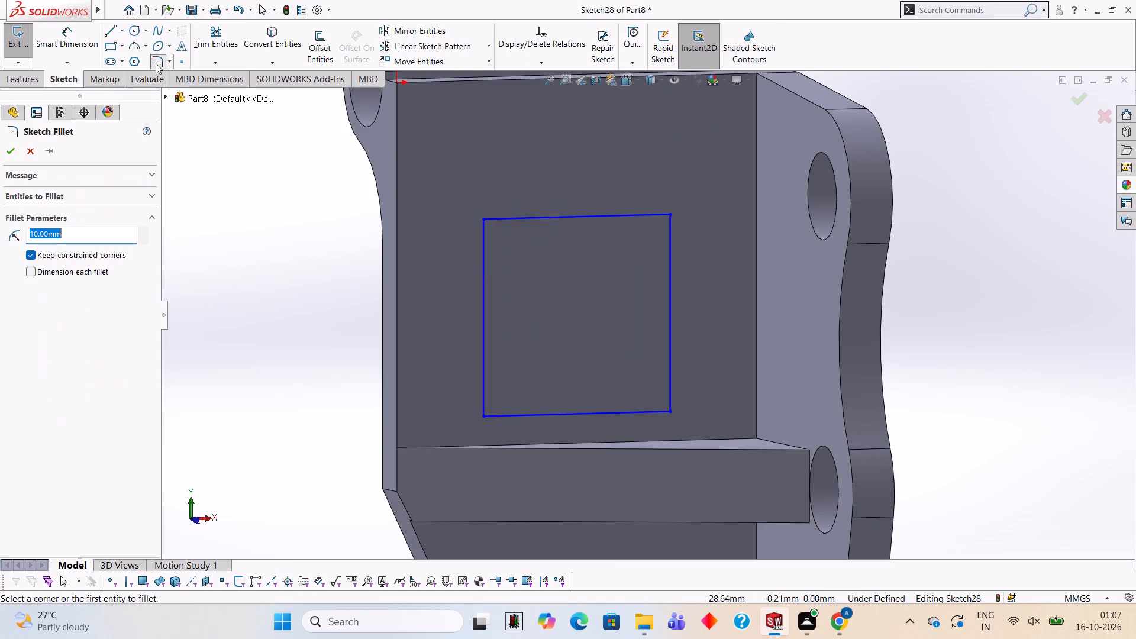
pyautogui.press('6')
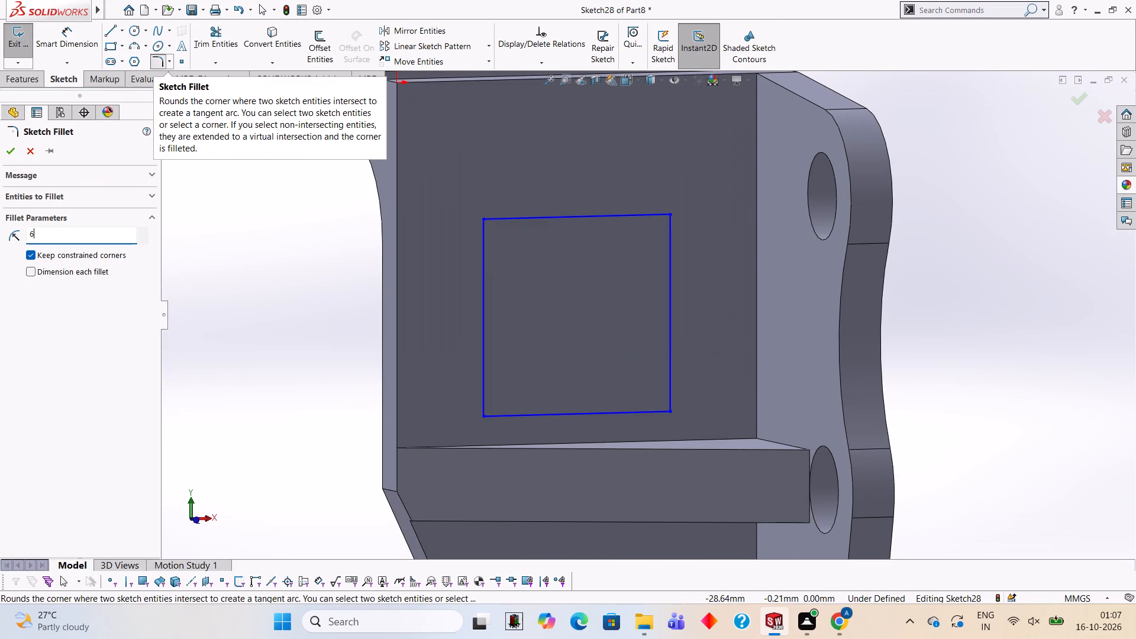
pyautogui.press('Return')
pyautogui.press('Return')
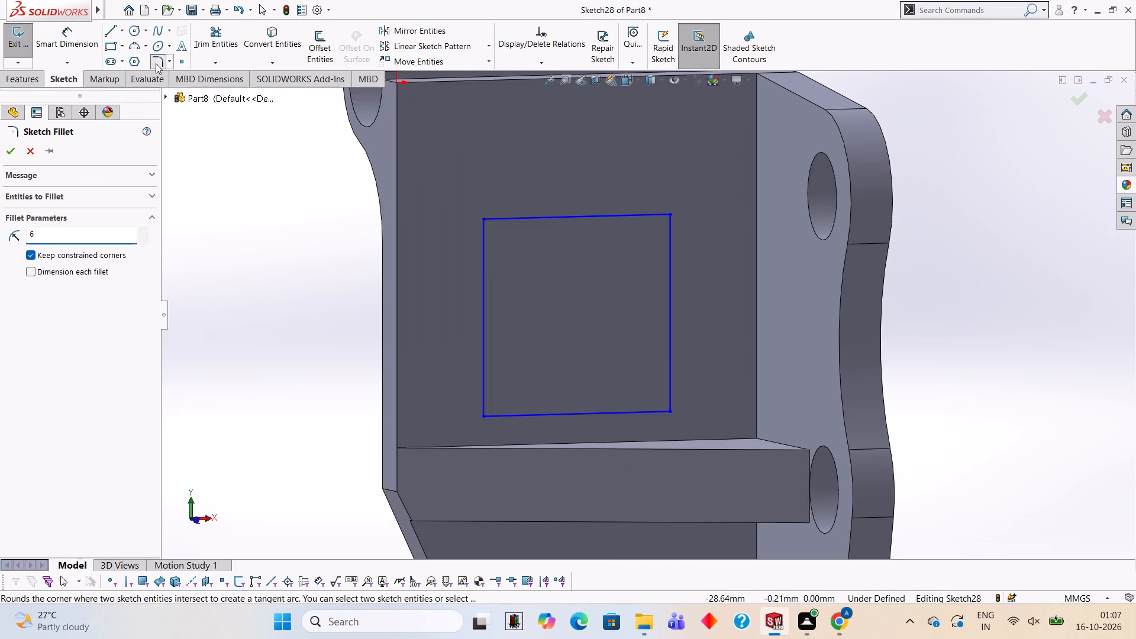
pyautogui.click(508, 220)
pyautogui.click(482, 248)
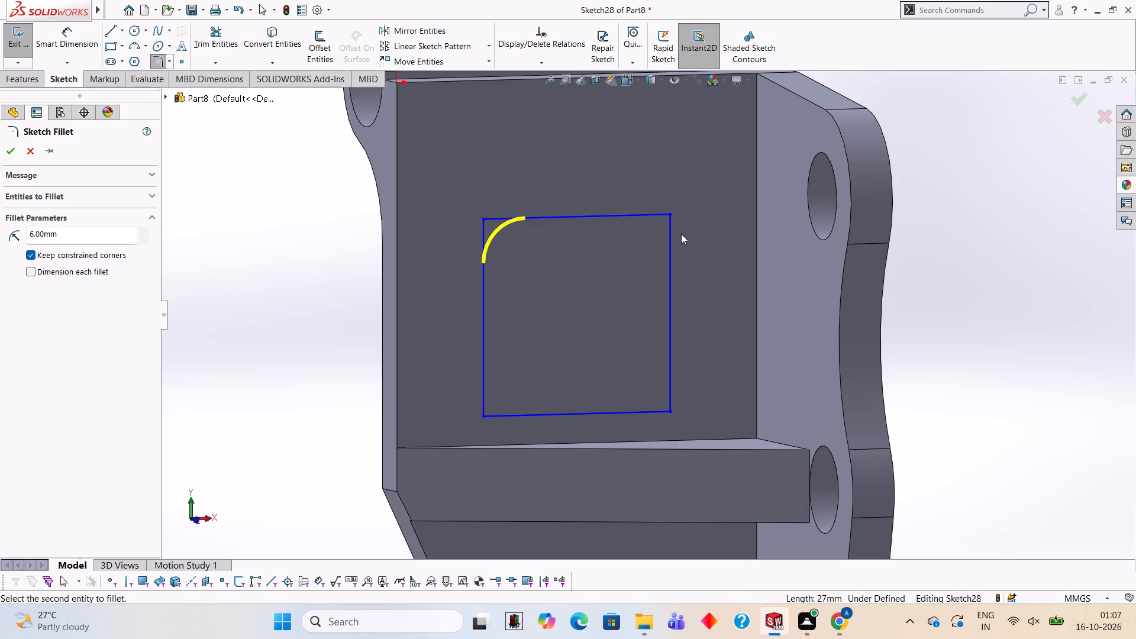
pyautogui.click(626, 214)
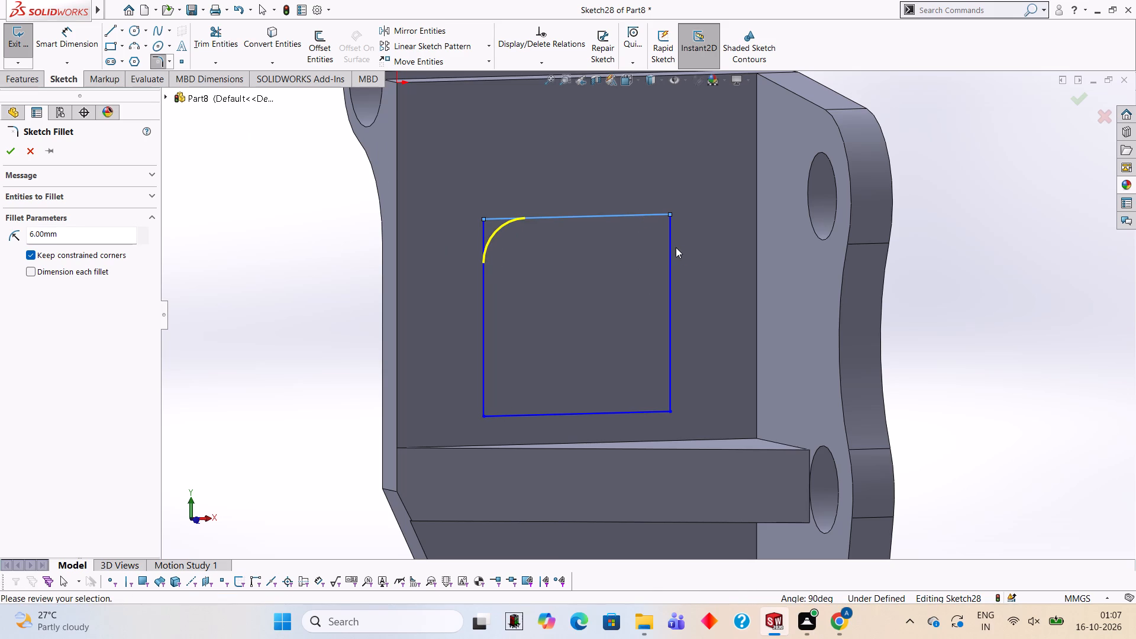
pyautogui.click(670, 248)
pyautogui.click(670, 386)
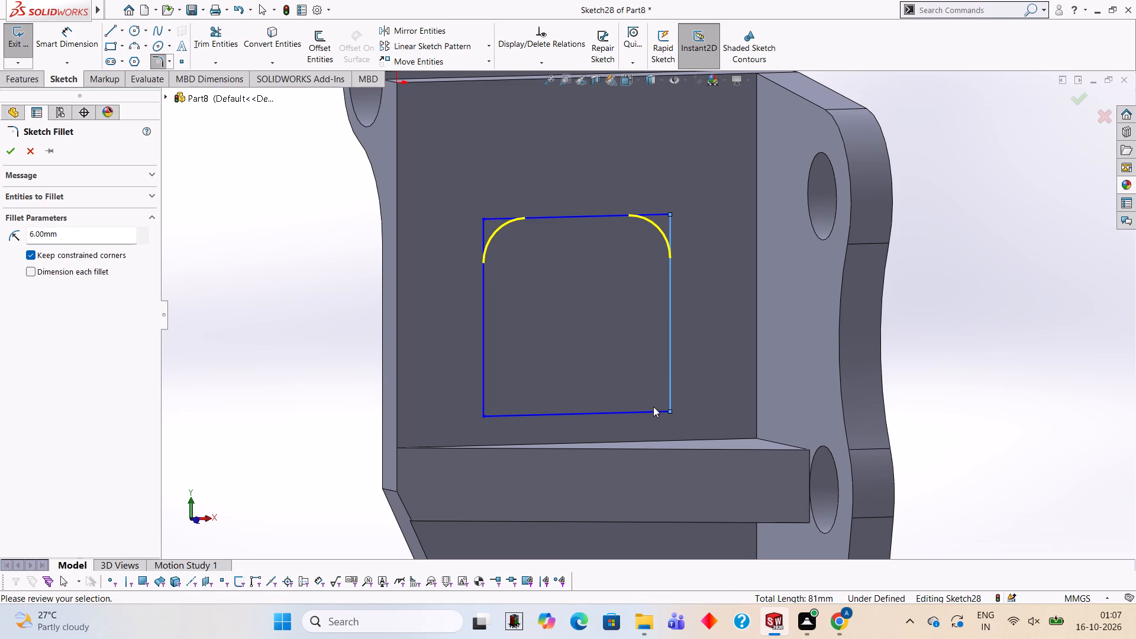
pyautogui.click(643, 414)
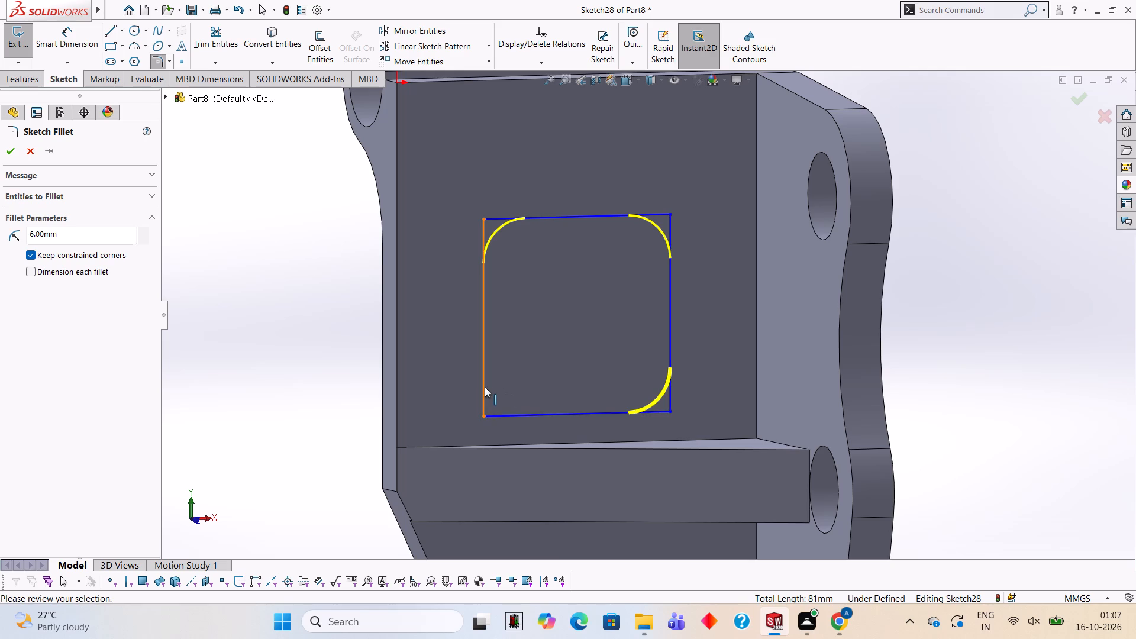
pyautogui.click(480, 387)
pyautogui.click(519, 418)
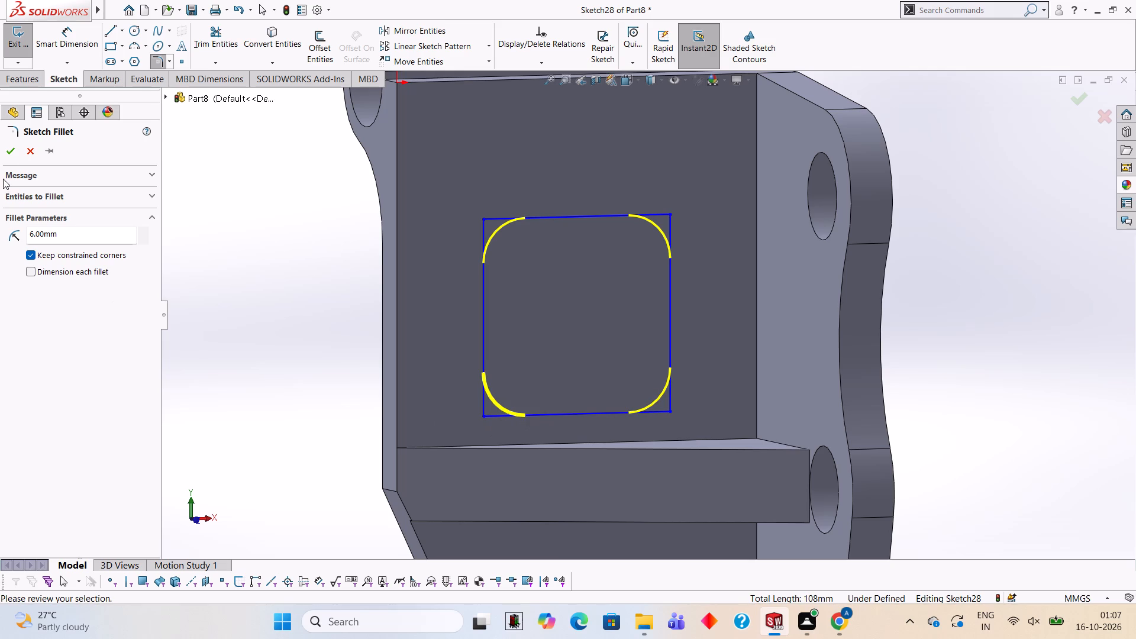
pyautogui.click(11, 151)
pyautogui.click(179, 246)
# Dimension the length of the straight segment along the profile's top side, keeping its current value.
pyautogui.moveTo(381, 299); pyautogui.dragTo(412, 311, button='middle')
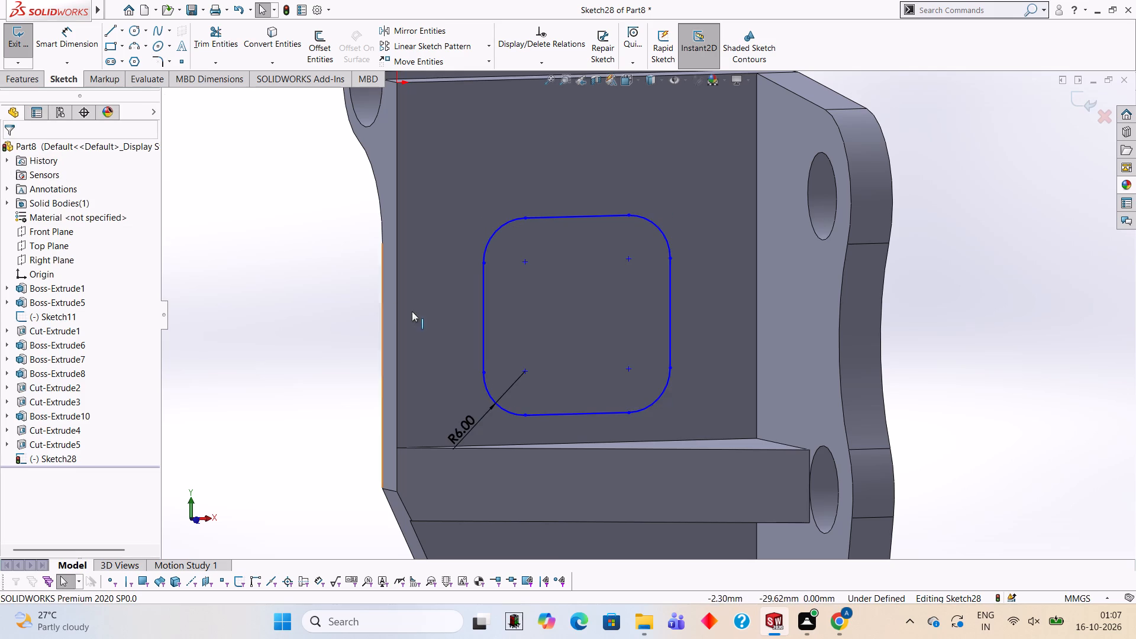
pyautogui.moveTo(412, 311); pyautogui.dragTo(418, 313, button='middle')
pyautogui.scroll(4, 438, 338)
pyautogui.moveTo(652, 303); pyautogui.dragTo(635, 291, button='middle')
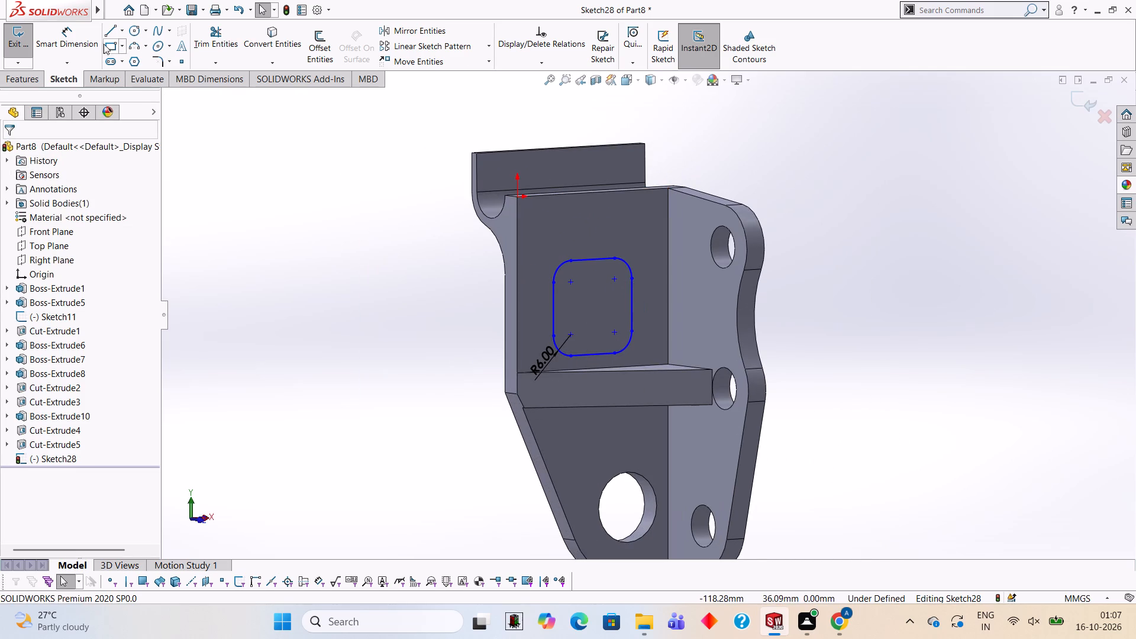
pyautogui.click(79, 39)
pyautogui.moveTo(638, 306); pyautogui.dragTo(594, 284, button='middle')
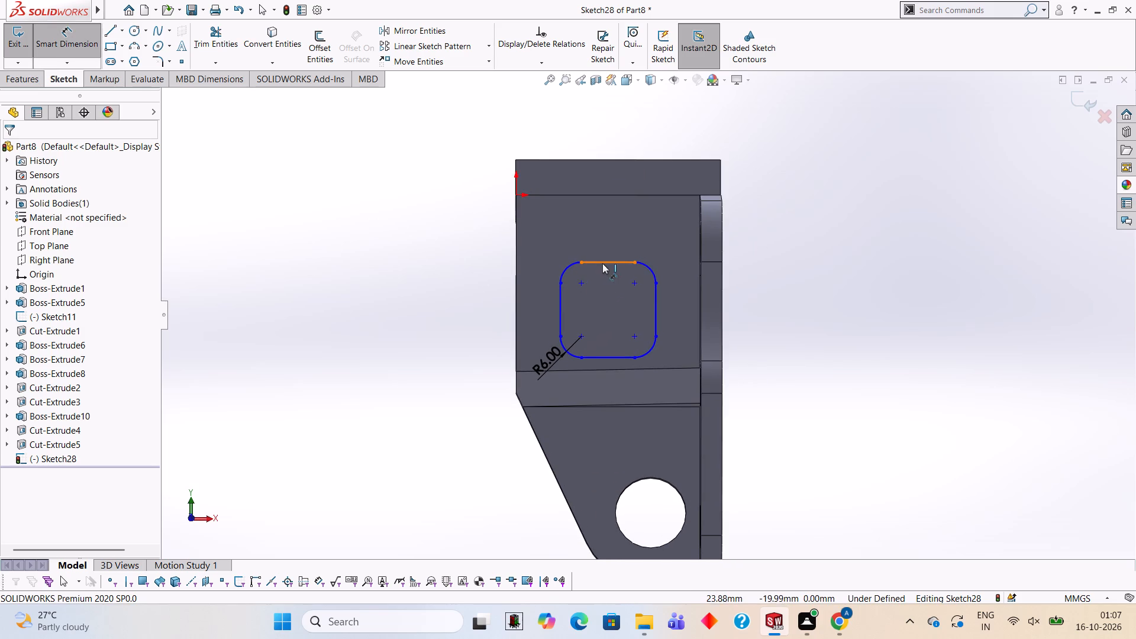
pyautogui.click(607, 260)
pyautogui.click(605, 221)
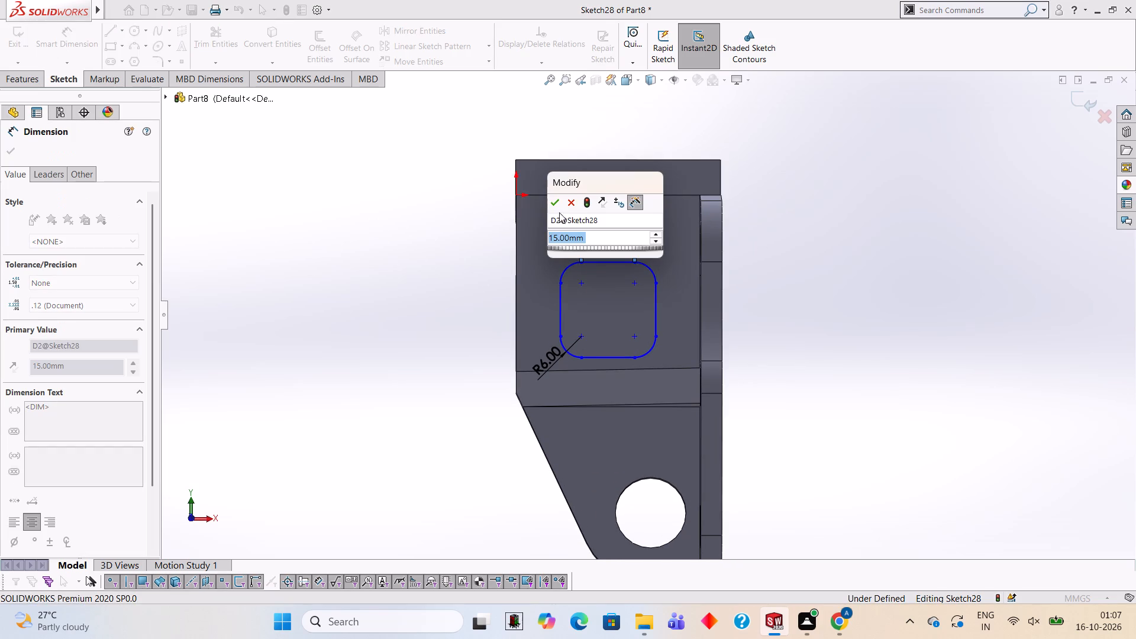
pyautogui.click(551, 196)
pyautogui.click(472, 219)
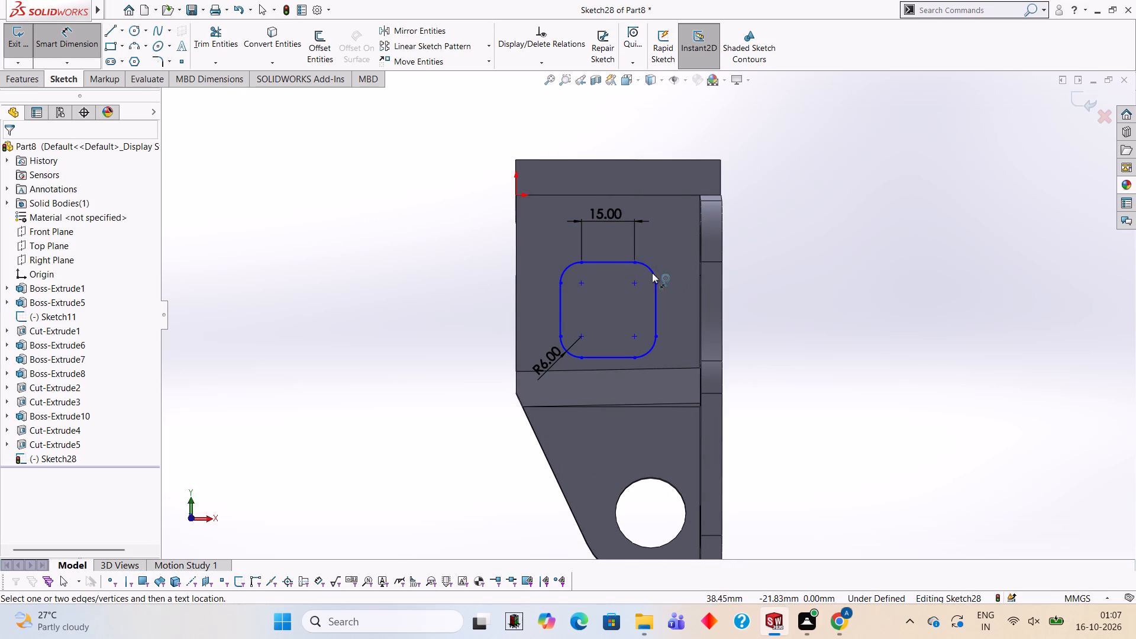
# Dimension the profile's overall height between its top and bottom fillet tangent points, keeping the current value.
pyautogui.click(633, 261)
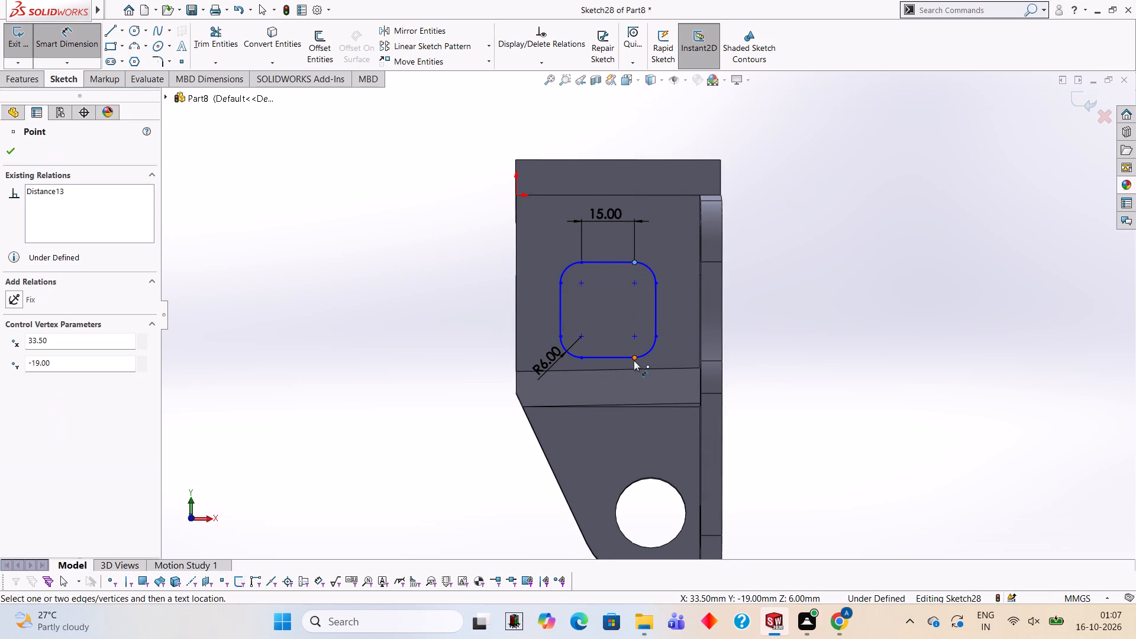
pyautogui.click(632, 356)
pyautogui.click(677, 319)
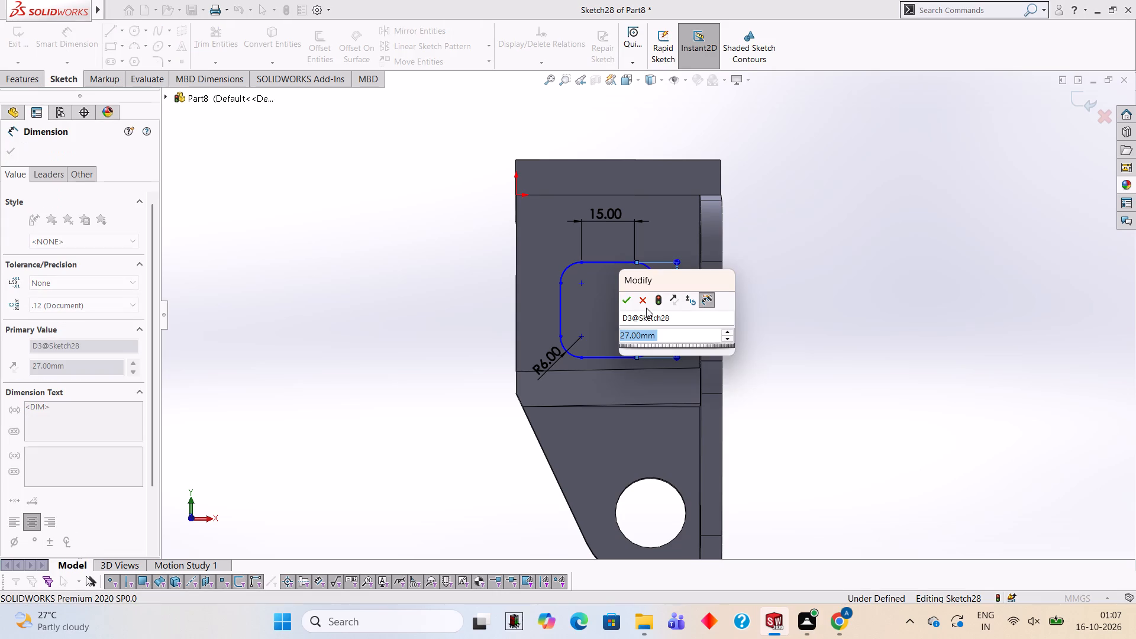
pyautogui.click(630, 299)
pyautogui.click(883, 266)
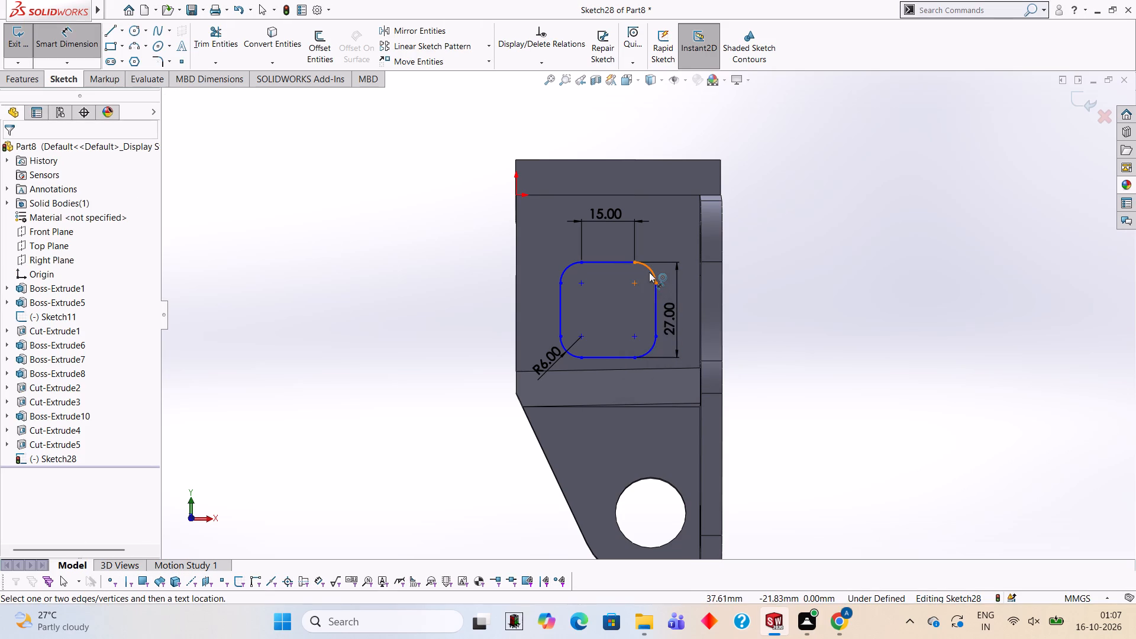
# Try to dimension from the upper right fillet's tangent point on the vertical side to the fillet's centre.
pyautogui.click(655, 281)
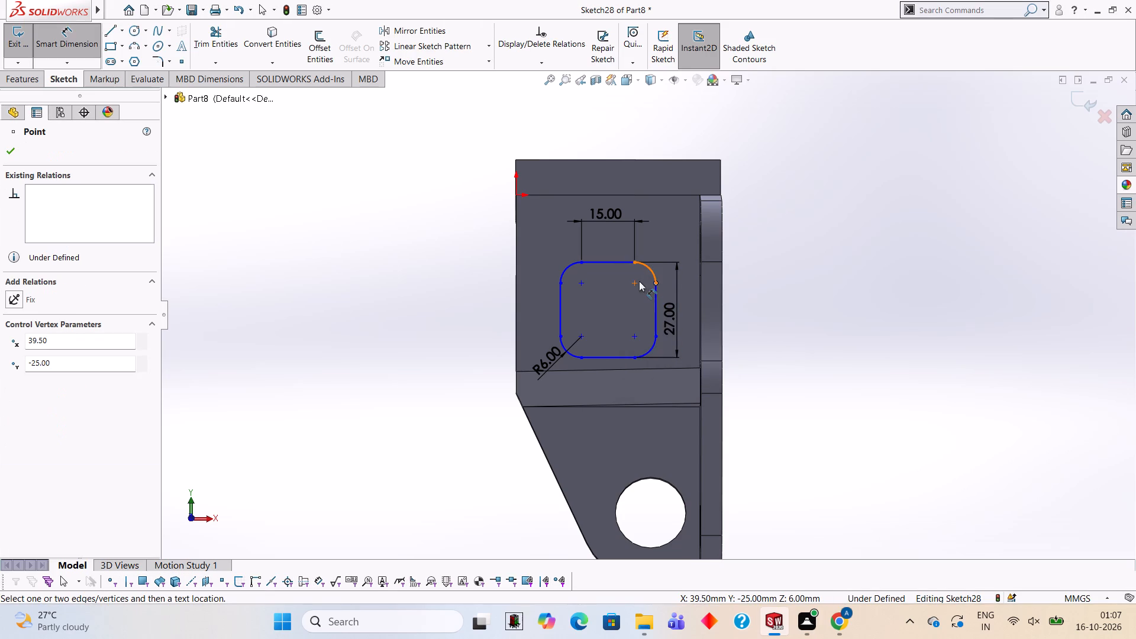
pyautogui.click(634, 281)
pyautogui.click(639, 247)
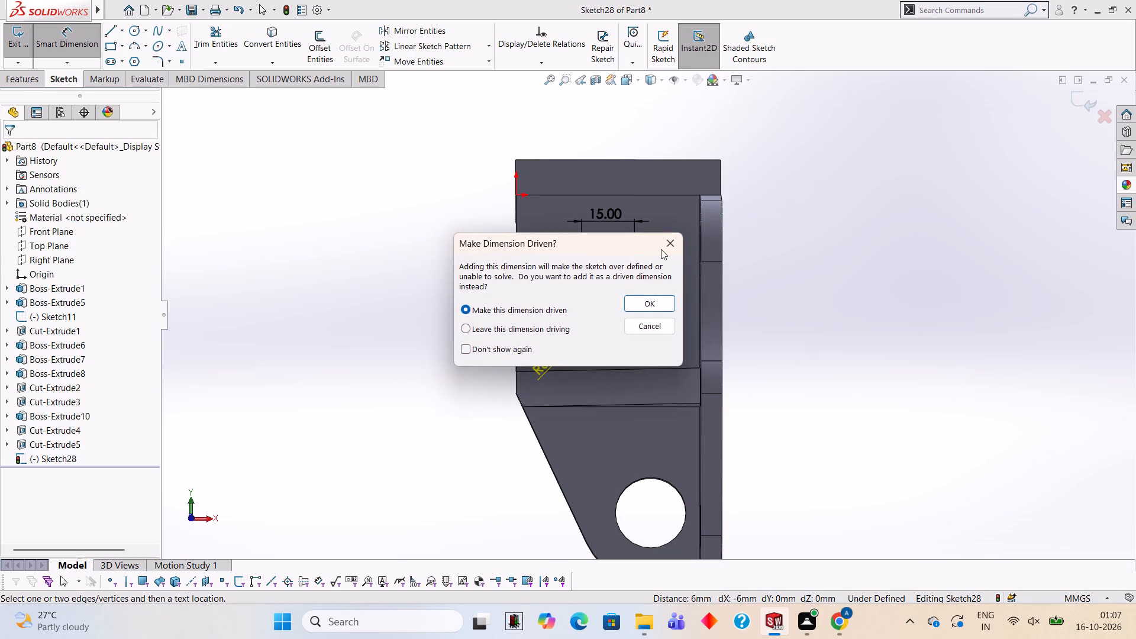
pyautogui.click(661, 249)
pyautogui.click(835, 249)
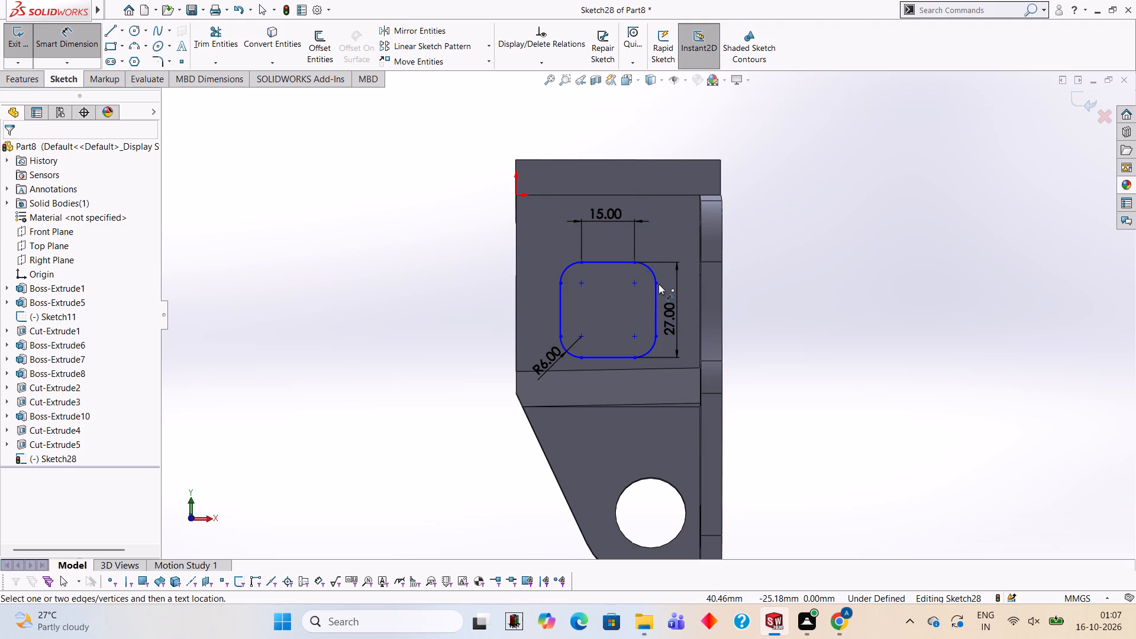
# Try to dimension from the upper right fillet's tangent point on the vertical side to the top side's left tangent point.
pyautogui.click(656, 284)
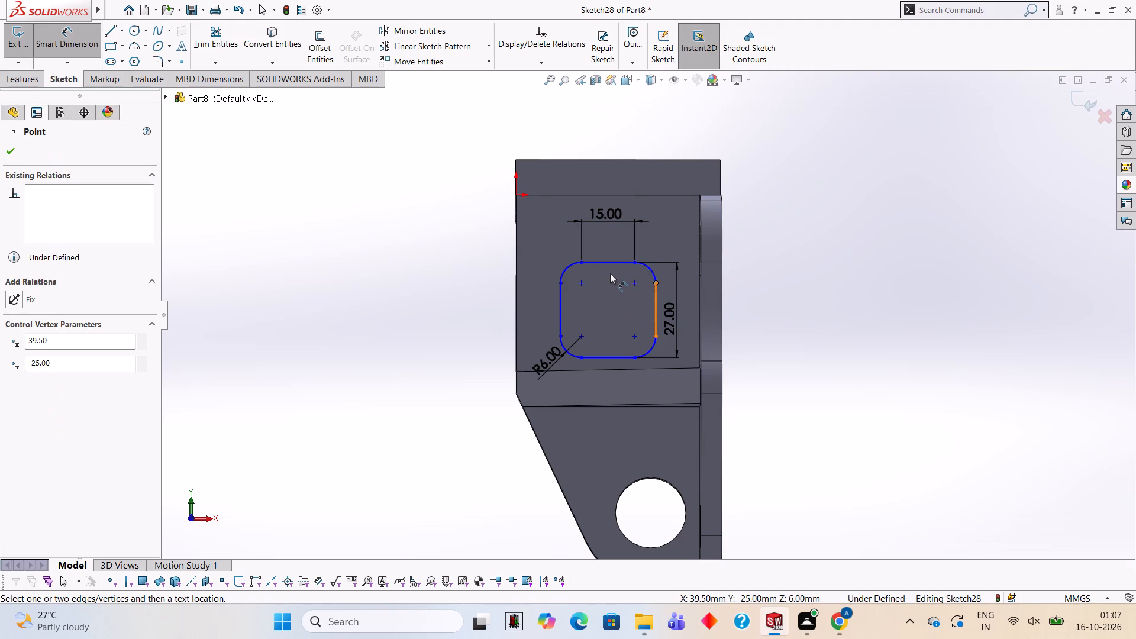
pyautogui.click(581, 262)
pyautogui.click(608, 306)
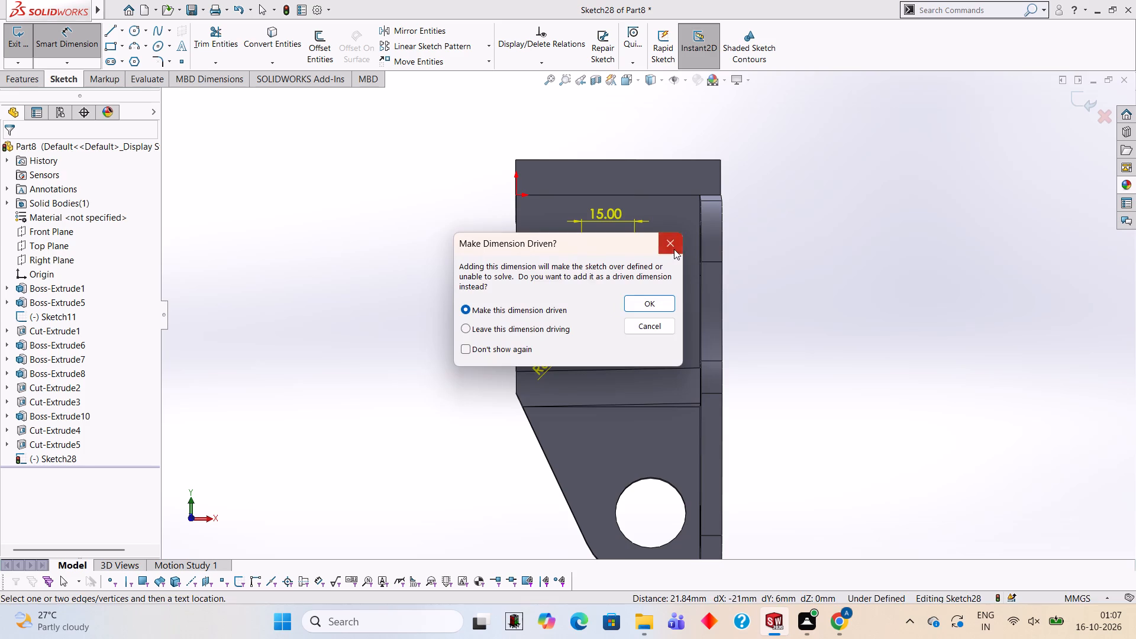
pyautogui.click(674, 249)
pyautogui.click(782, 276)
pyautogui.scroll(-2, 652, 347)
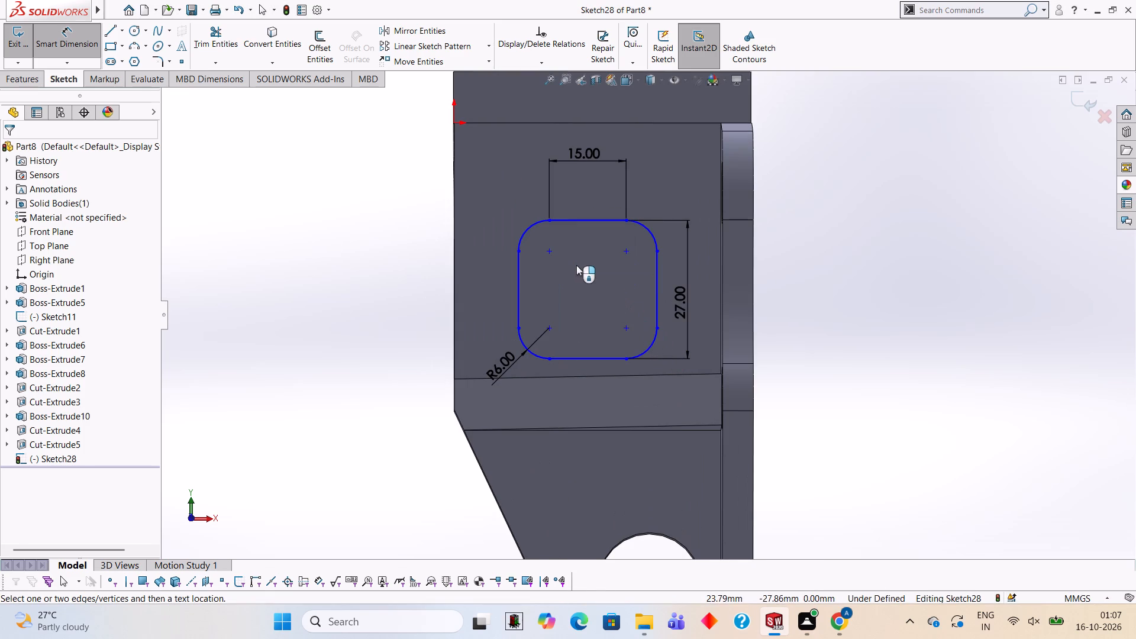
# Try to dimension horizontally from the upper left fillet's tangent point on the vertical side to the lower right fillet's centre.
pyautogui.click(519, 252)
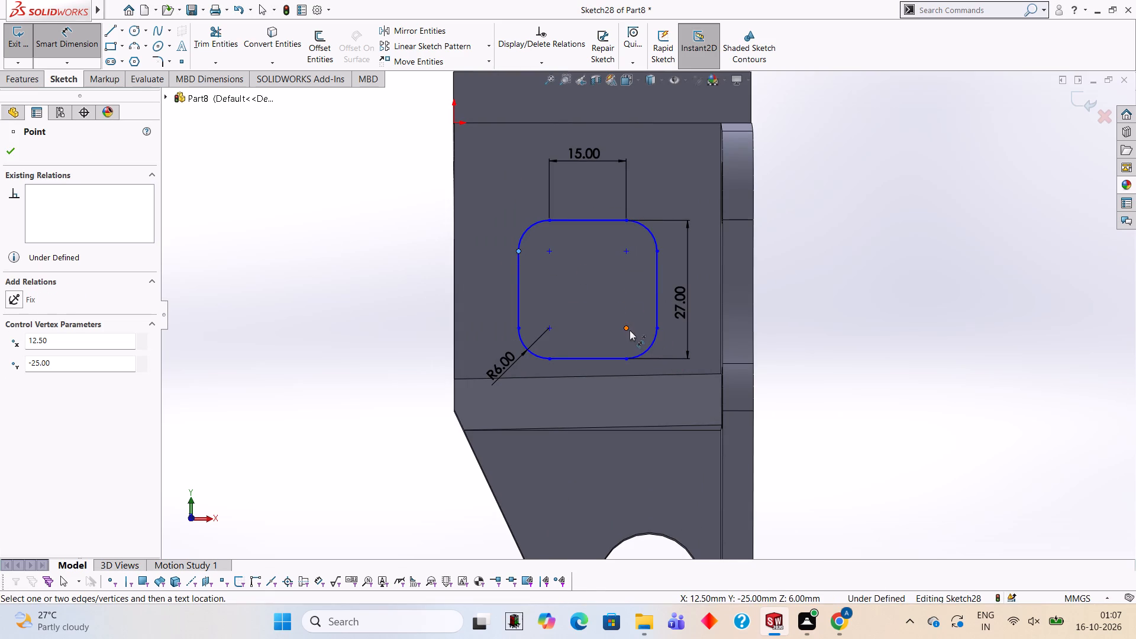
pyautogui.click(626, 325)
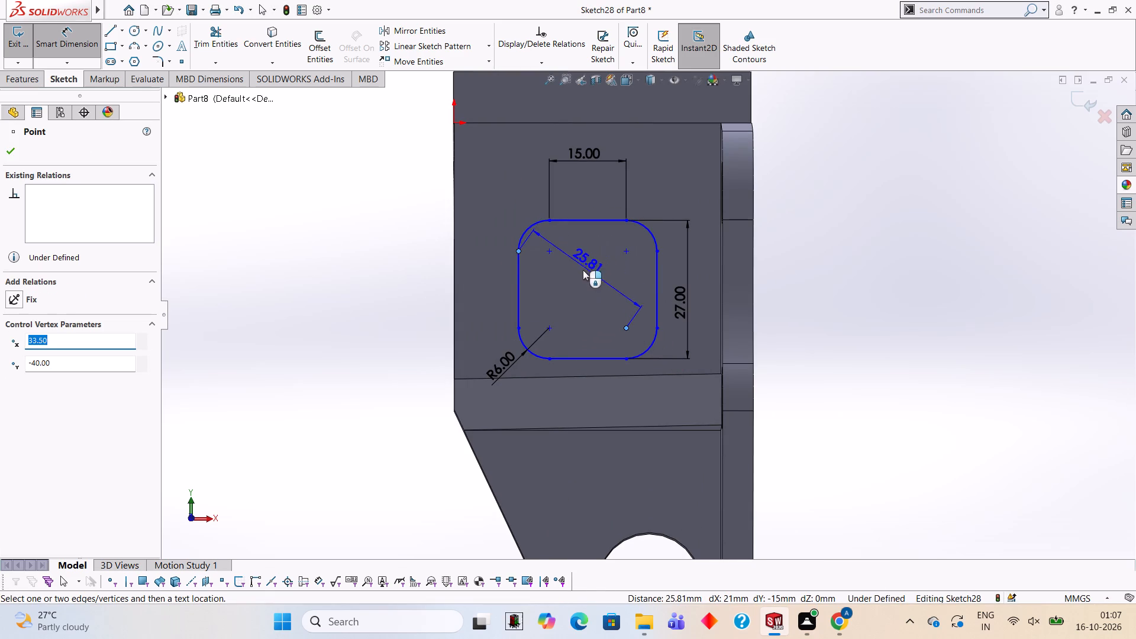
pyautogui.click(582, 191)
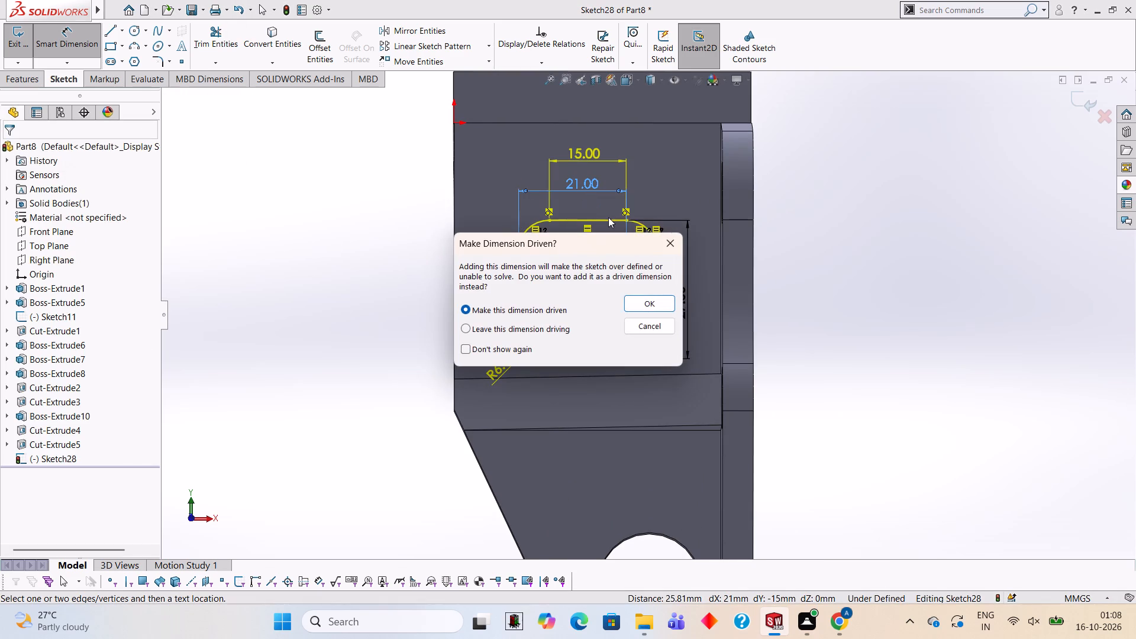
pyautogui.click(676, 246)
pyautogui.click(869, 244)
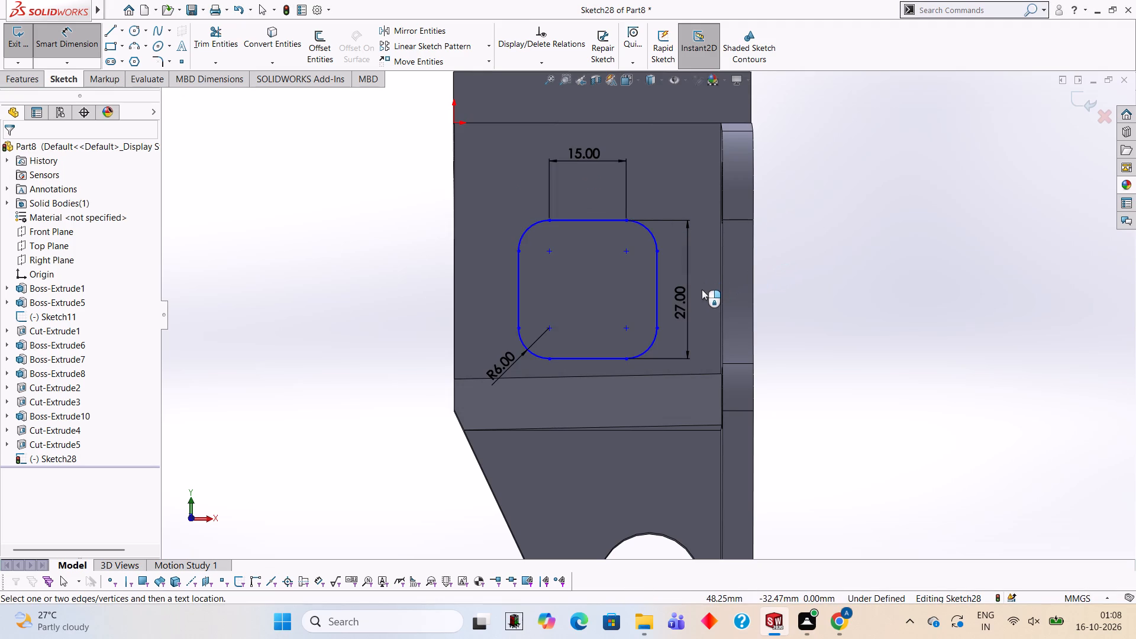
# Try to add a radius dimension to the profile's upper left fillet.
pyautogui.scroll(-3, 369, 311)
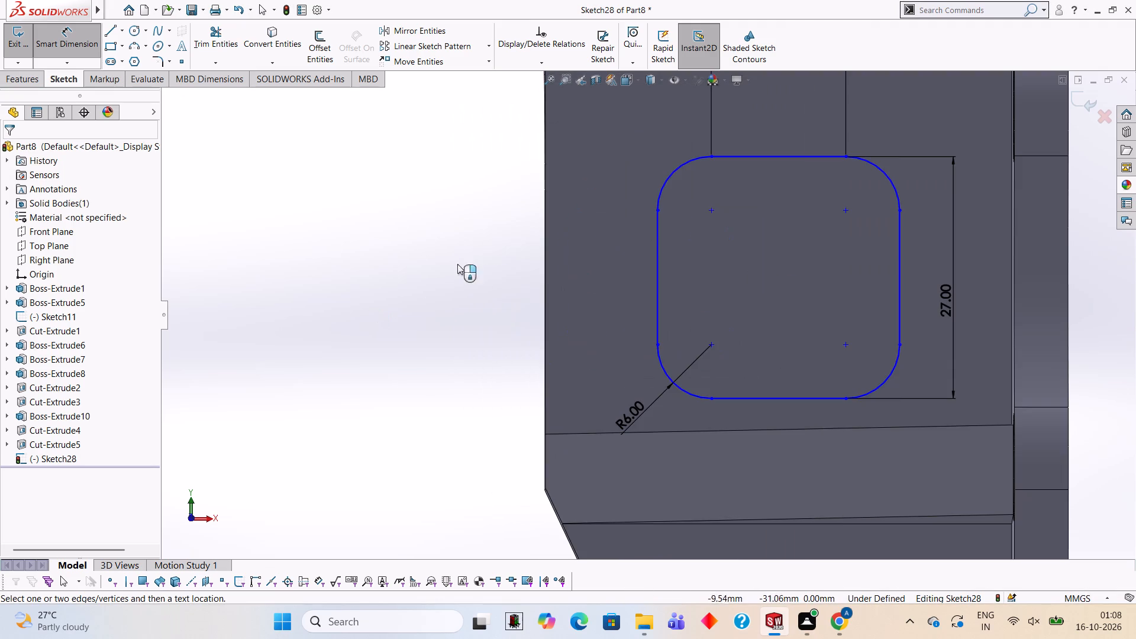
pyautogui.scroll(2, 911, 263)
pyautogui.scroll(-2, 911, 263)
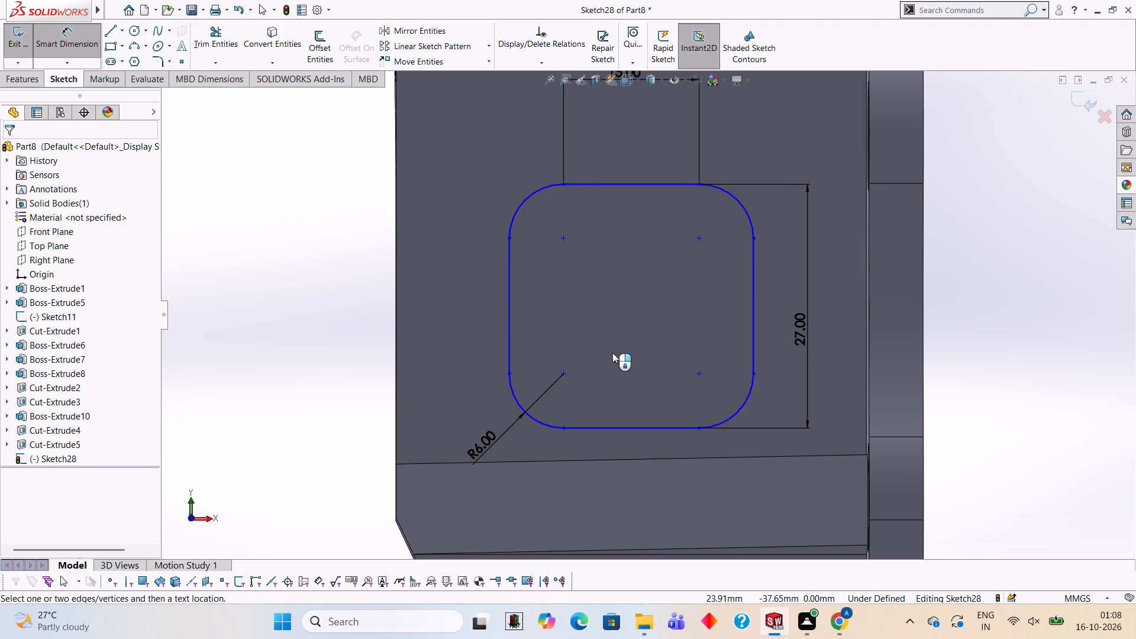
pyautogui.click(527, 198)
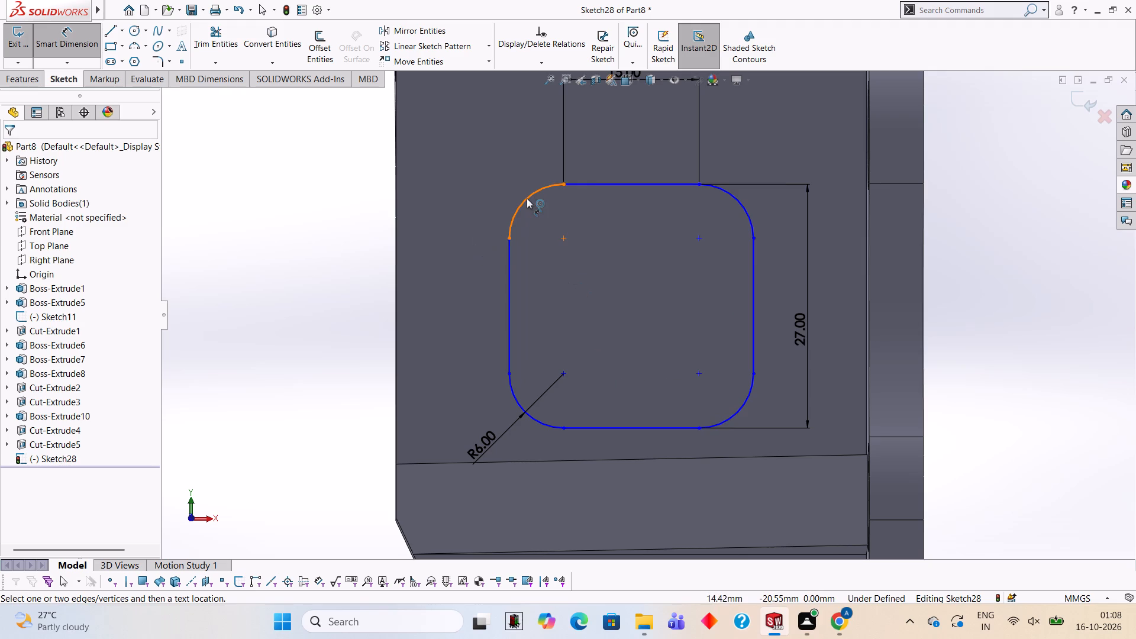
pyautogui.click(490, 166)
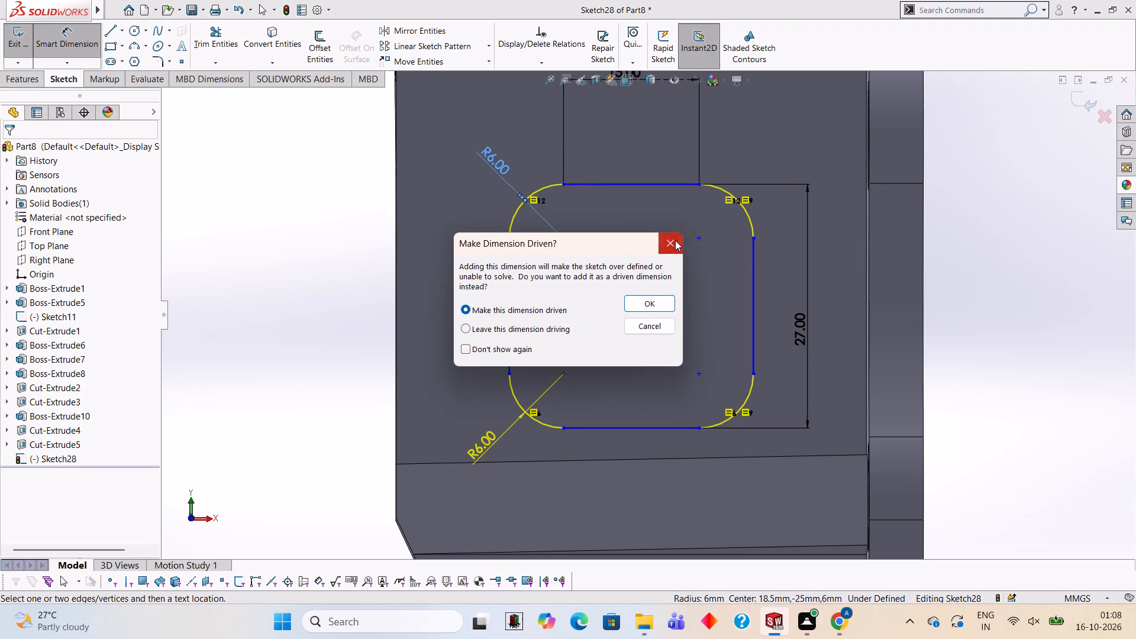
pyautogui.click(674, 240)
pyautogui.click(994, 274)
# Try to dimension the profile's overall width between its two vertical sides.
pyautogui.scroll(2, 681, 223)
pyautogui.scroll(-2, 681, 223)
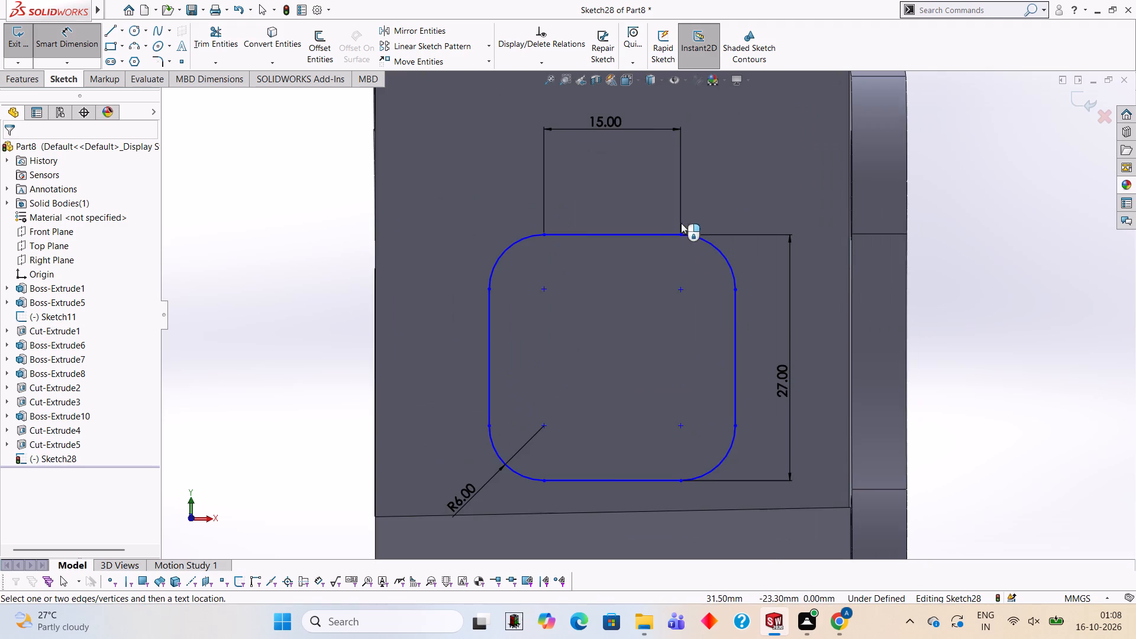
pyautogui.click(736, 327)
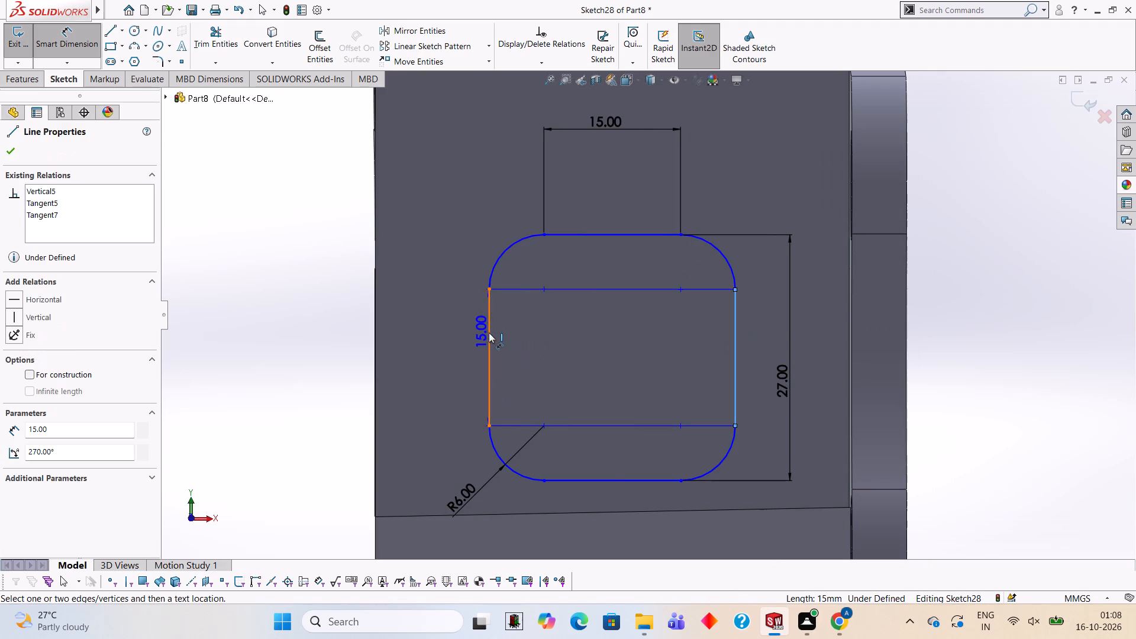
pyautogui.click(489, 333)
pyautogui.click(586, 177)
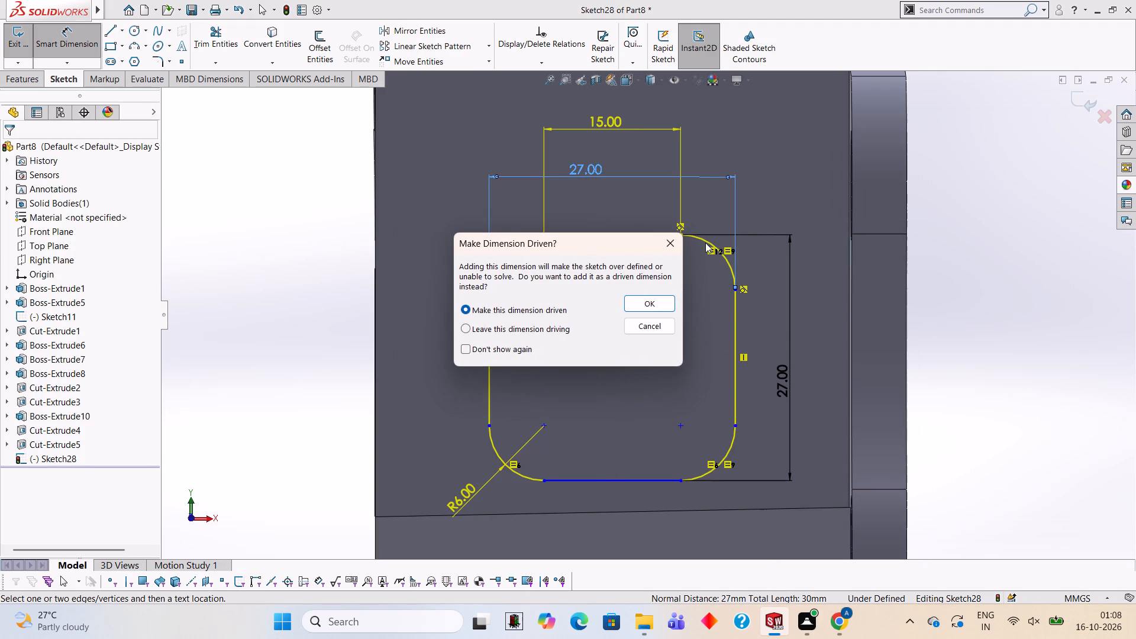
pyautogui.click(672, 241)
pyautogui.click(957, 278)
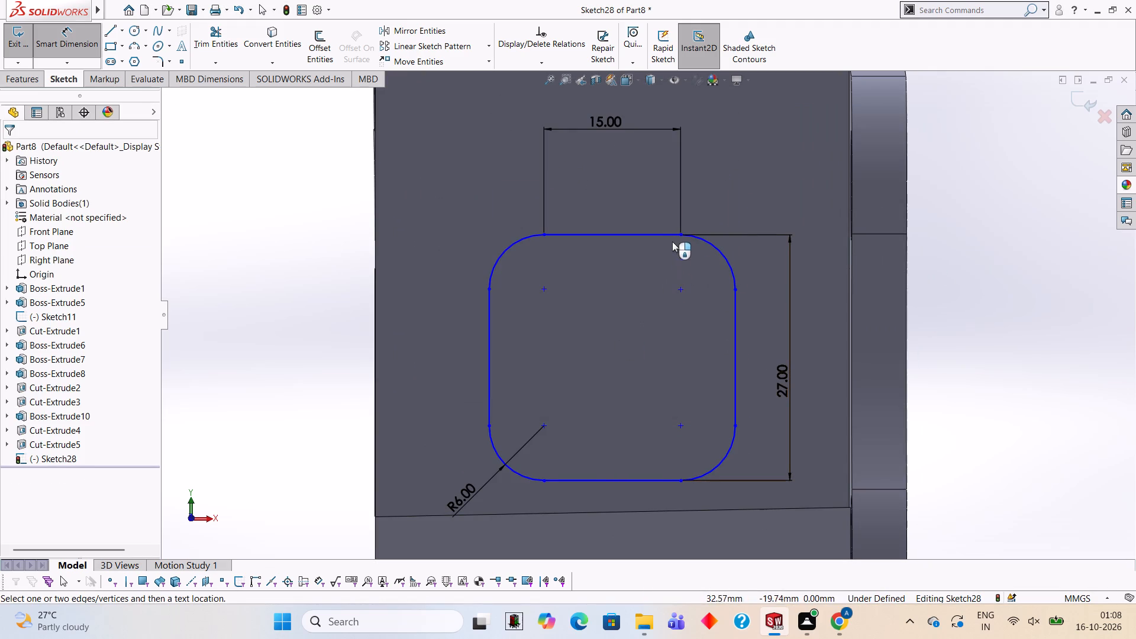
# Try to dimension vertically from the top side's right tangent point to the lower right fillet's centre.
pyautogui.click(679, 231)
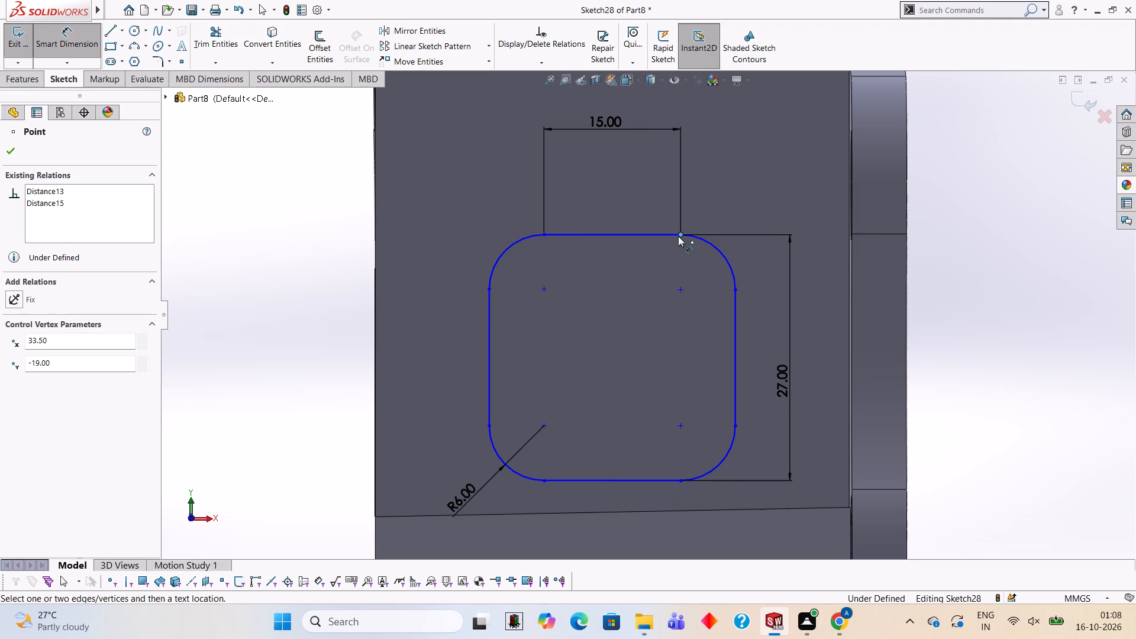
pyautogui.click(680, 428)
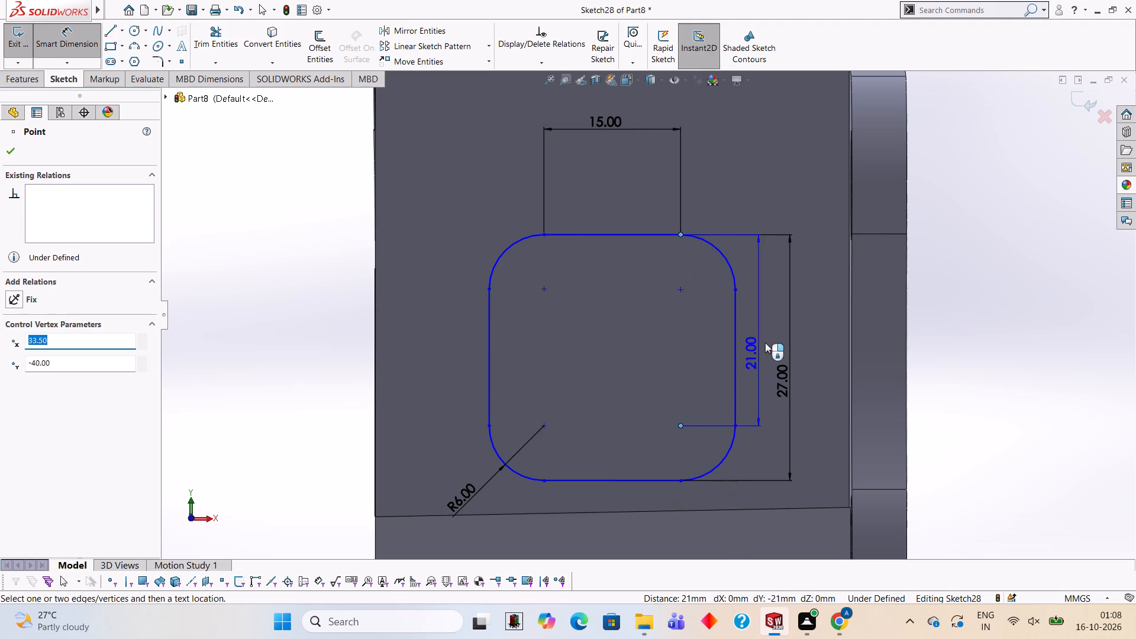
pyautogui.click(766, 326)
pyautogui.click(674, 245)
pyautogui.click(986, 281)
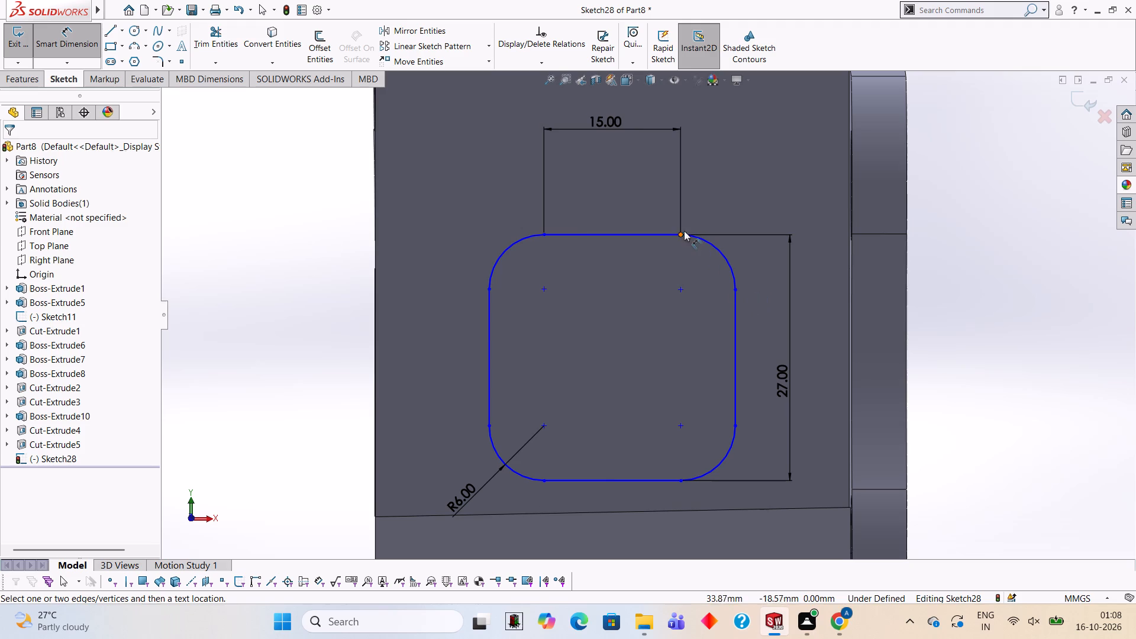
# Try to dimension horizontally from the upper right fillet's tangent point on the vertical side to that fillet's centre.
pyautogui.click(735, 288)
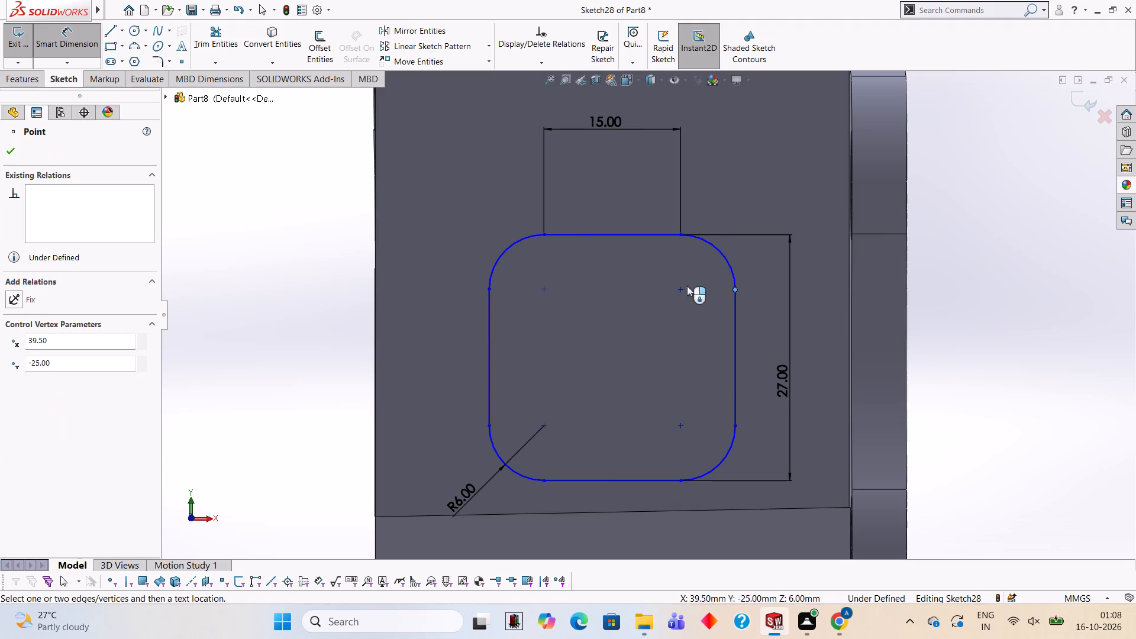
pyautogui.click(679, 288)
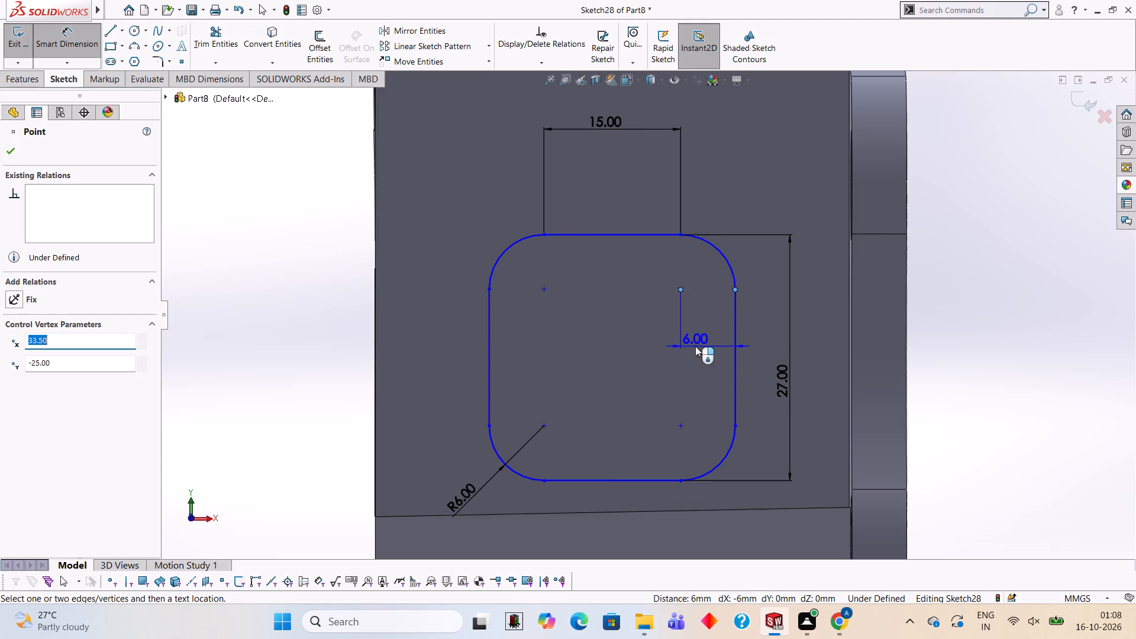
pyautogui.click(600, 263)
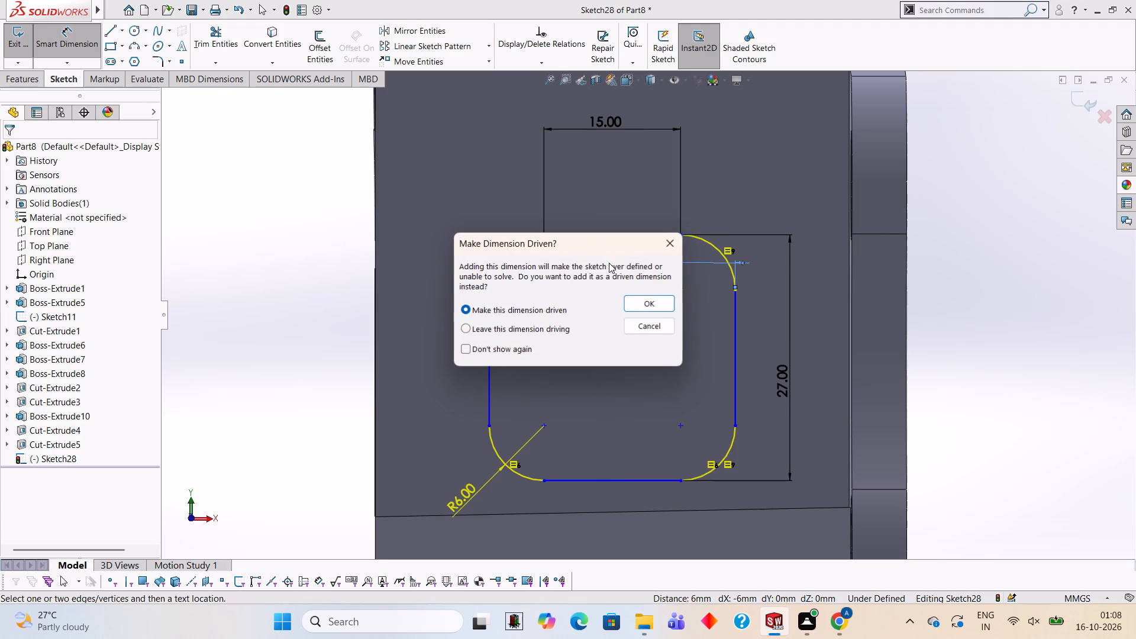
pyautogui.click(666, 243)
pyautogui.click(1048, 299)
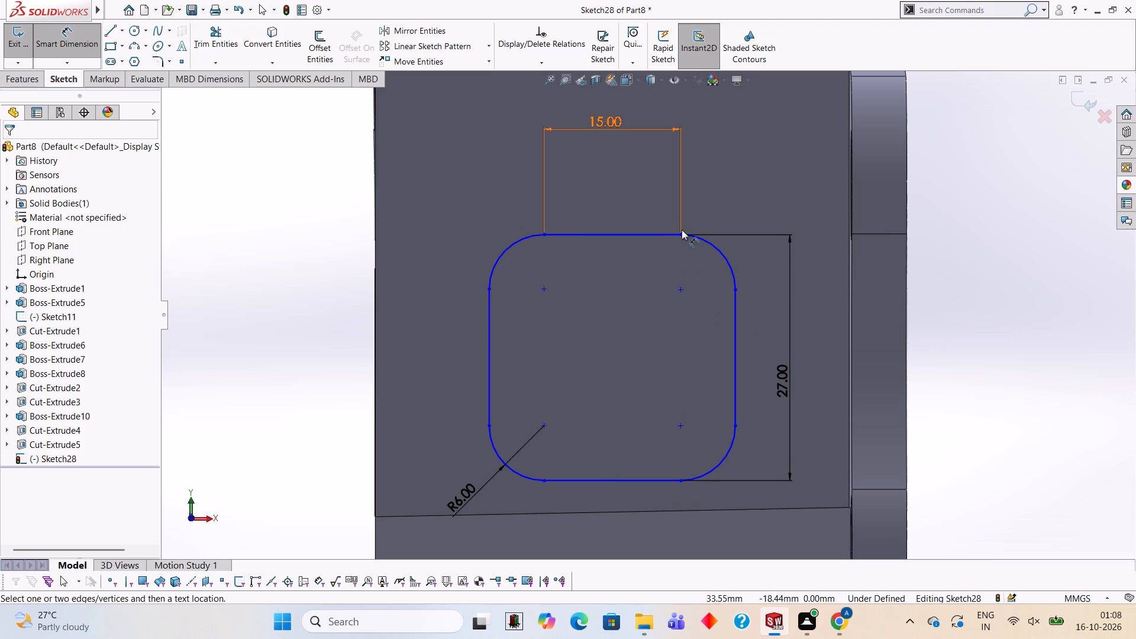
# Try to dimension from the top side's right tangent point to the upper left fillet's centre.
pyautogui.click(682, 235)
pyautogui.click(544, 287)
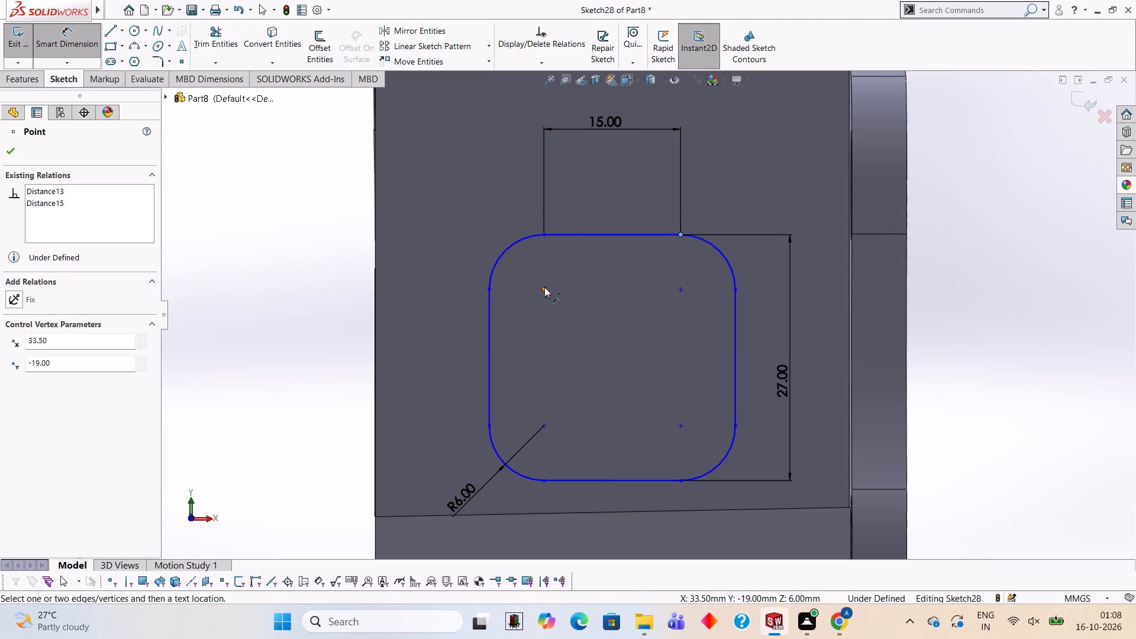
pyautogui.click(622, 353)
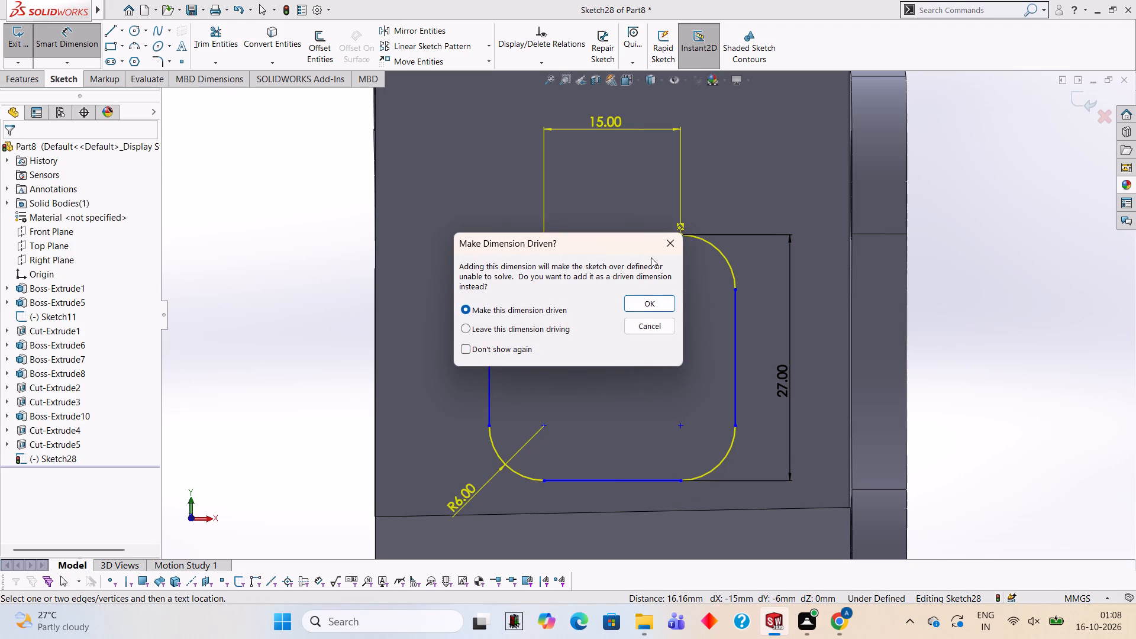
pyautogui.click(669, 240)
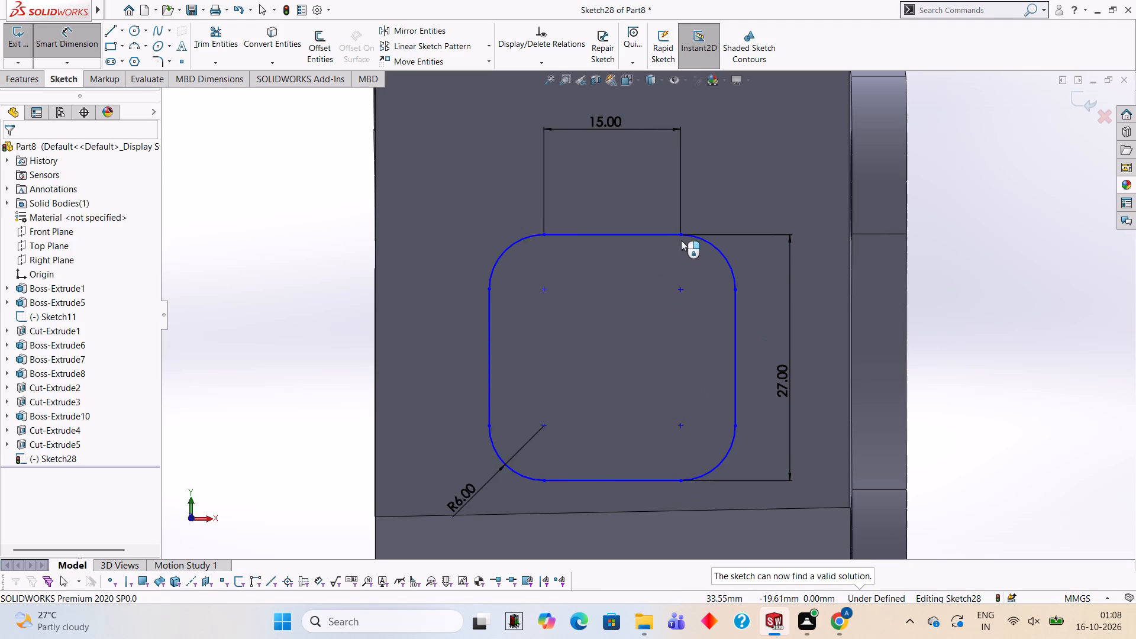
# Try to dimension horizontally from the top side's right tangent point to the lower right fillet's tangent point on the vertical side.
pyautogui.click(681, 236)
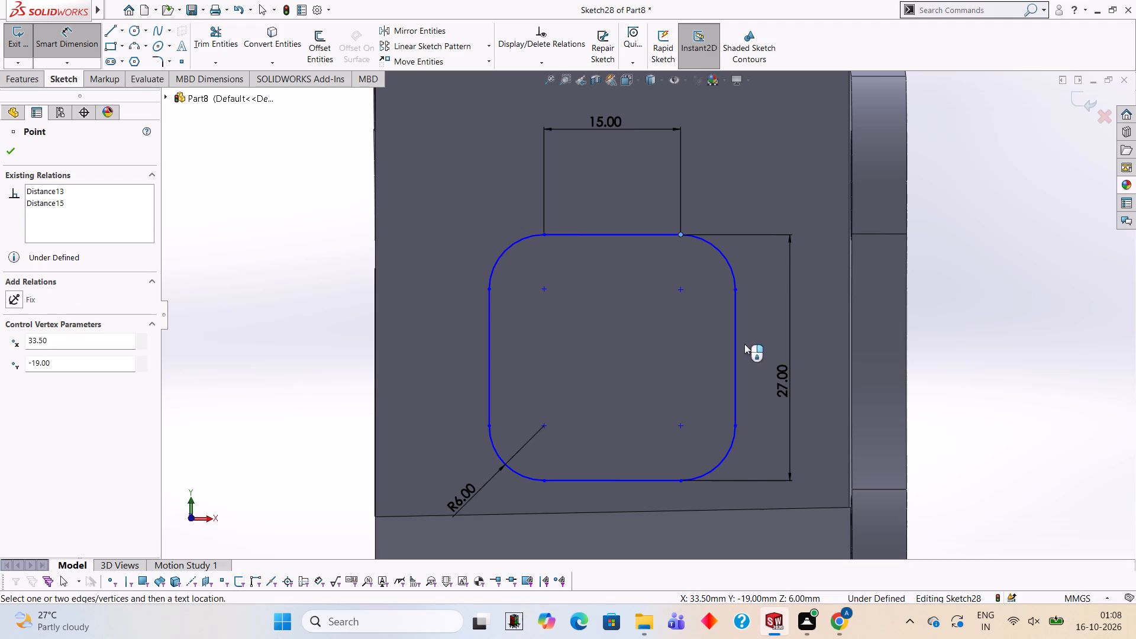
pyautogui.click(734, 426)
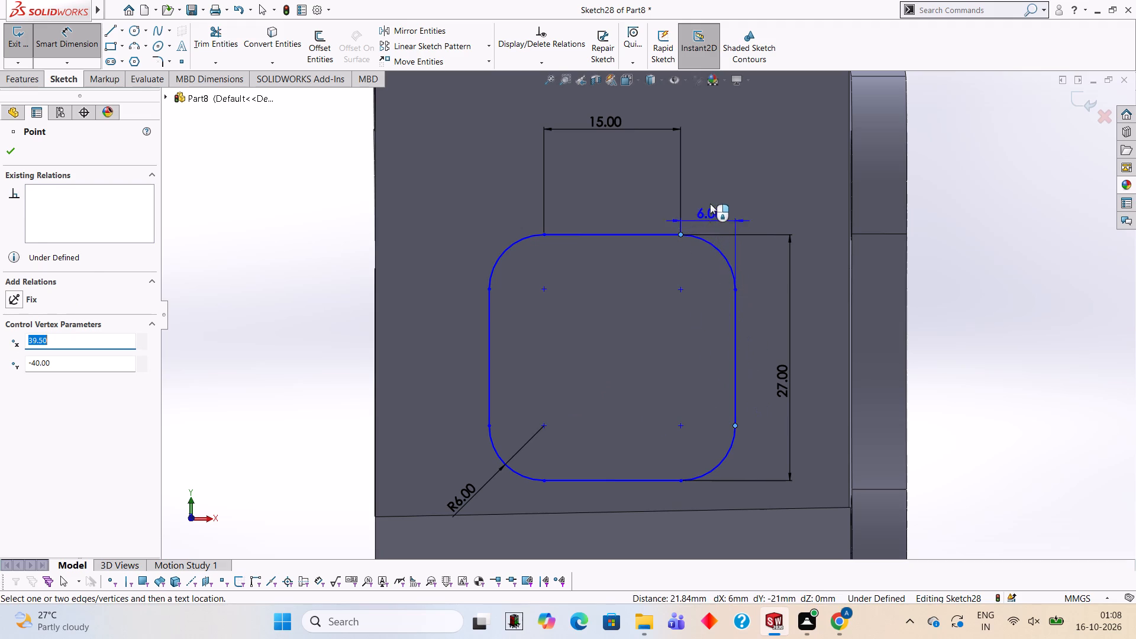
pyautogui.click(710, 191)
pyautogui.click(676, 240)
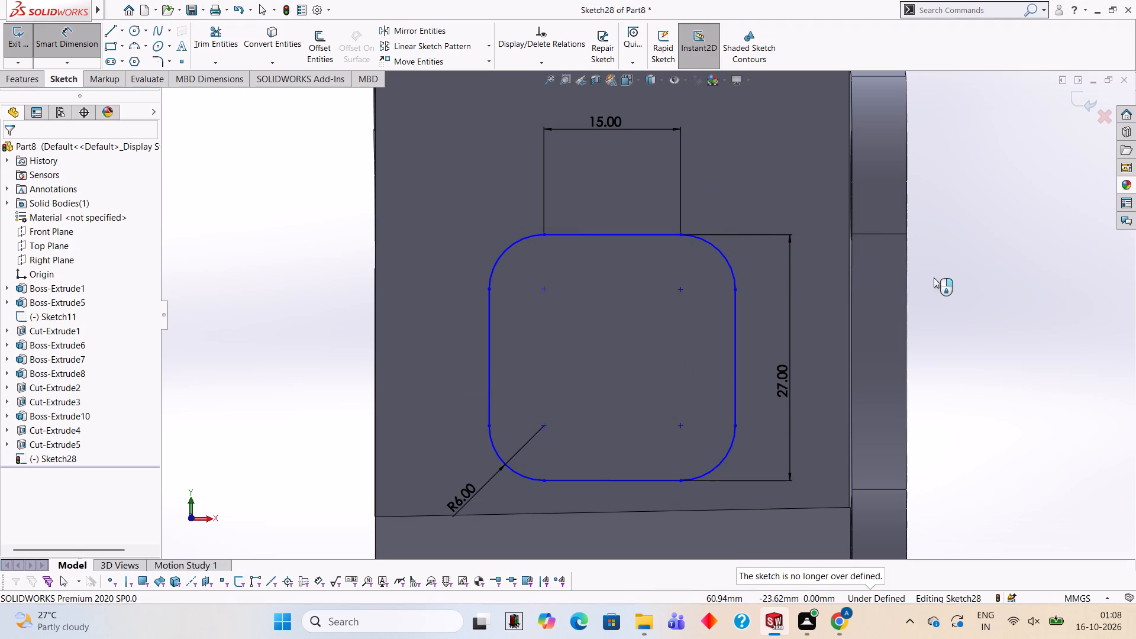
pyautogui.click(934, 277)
# Cut the rounded square profile through the main plate with a blind Extruded Cut 6 mm deep.
pyautogui.scroll(2, 657, 348)
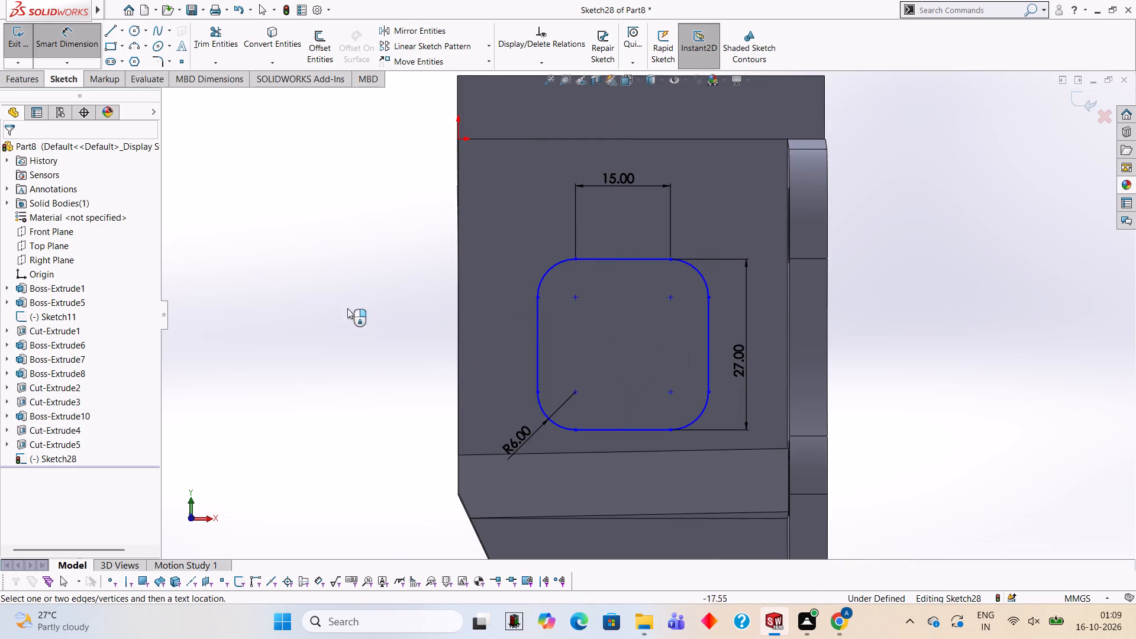
pyautogui.click(33, 79)
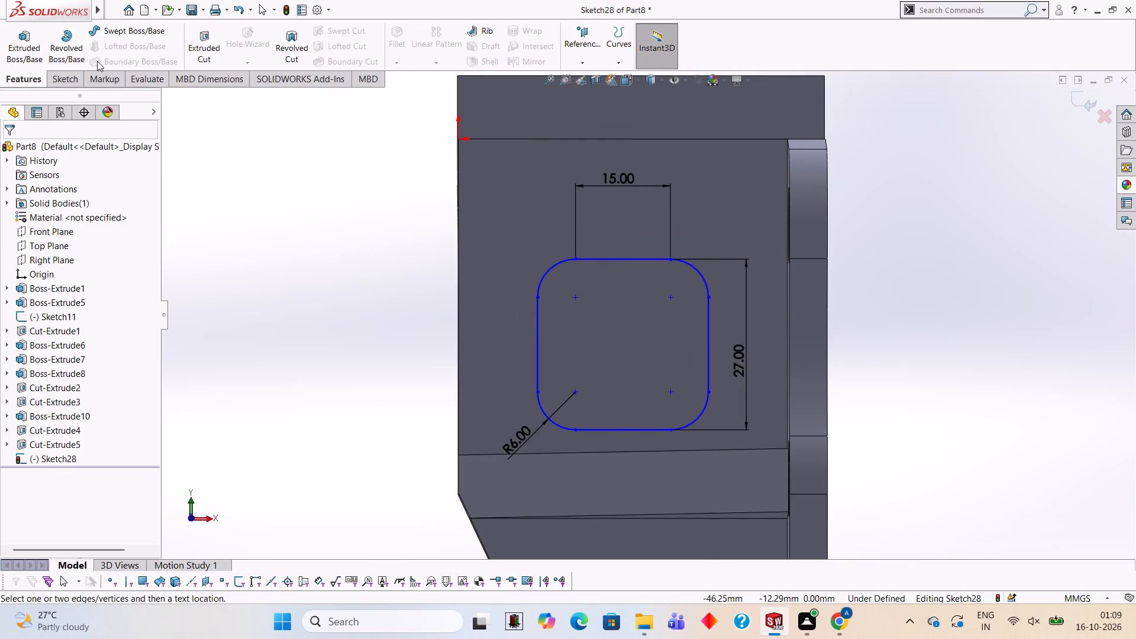
pyautogui.click(214, 50)
pyautogui.scroll(1, 323, 241)
pyautogui.moveTo(321, 241); pyautogui.dragTo(440, 259, button='middle')
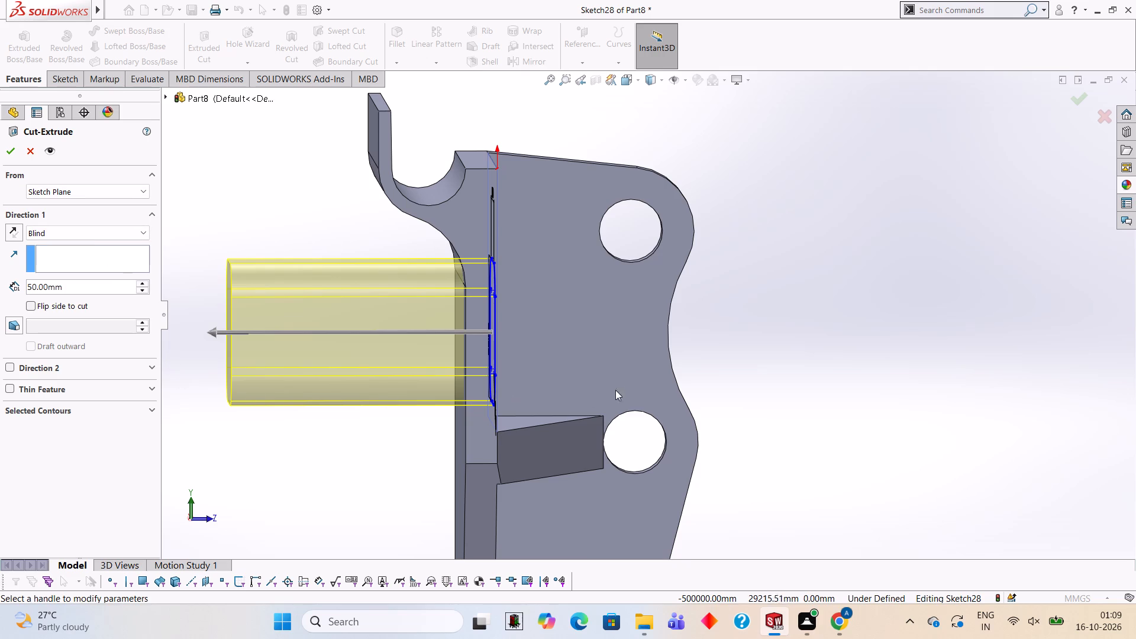
pyautogui.moveTo(651, 376); pyautogui.dragTo(541, 341, button='middle')
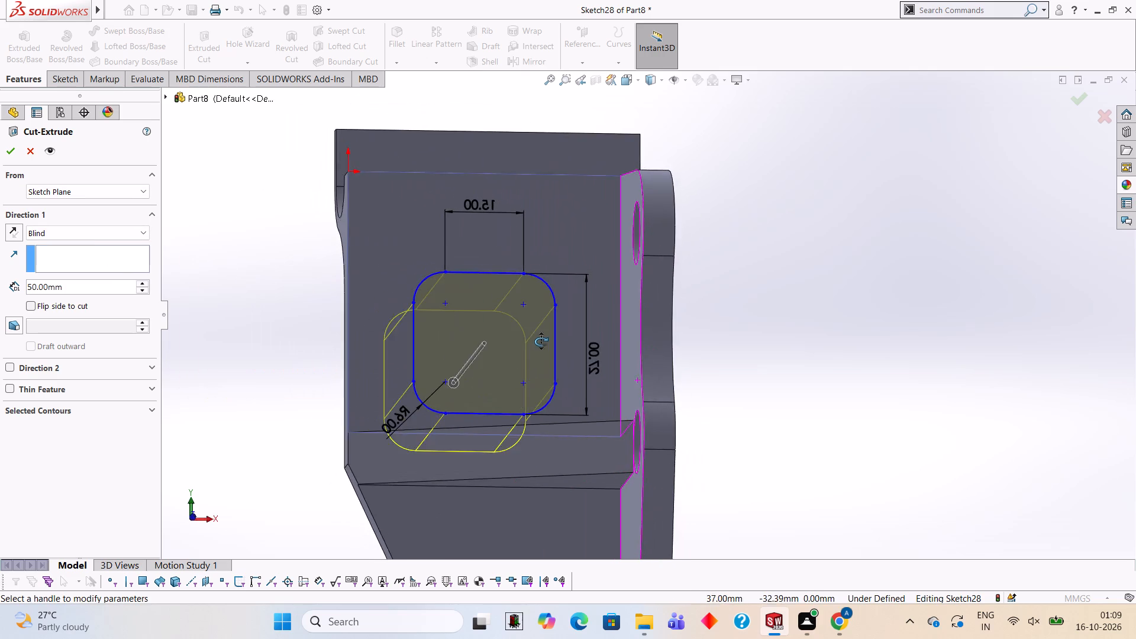
pyautogui.moveTo(541, 341); pyautogui.dragTo(527, 386, button='middle')
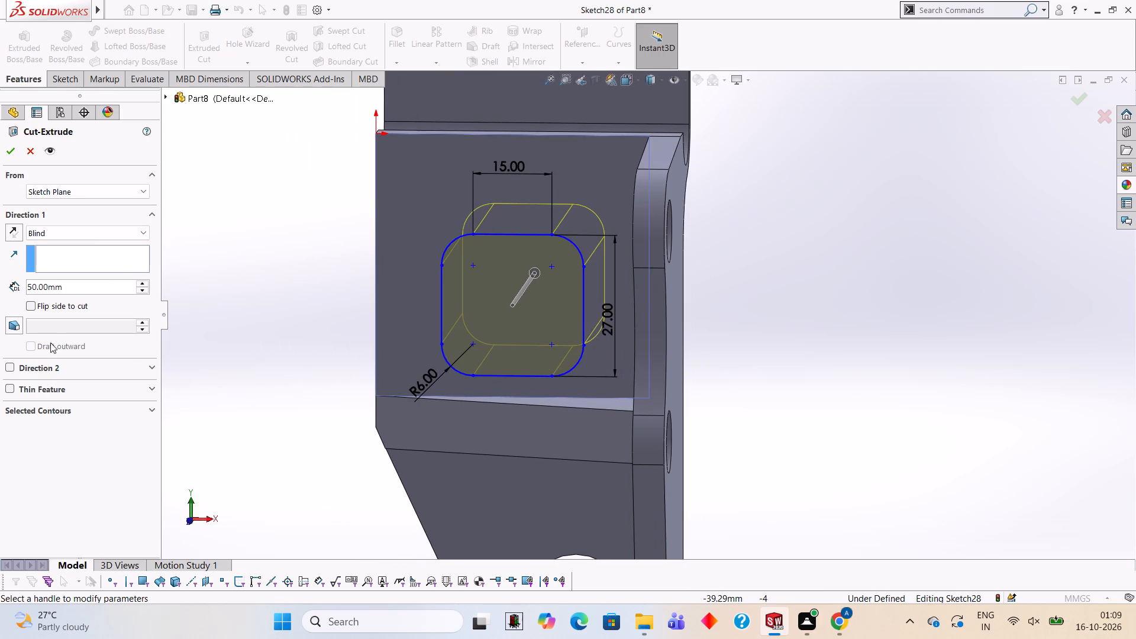
pyautogui.click(70, 288)
pyautogui.press('BackSpace')
pyautogui.press('BackSpace')
pyautogui.press('BackSpace')
pyautogui.press('BackSpace')
pyautogui.press('BackSpace')
pyautogui.press('BackSpace')
pyautogui.press('BackSpace')
pyautogui.press('BackSpace')
pyautogui.press('BackSpace')
pyautogui.press('BackSpace')
pyautogui.press('BackSpace')
pyautogui.press('BackSpace')
pyautogui.press('BackSpace')
pyautogui.press('BackSpace')
pyautogui.press('BackSpace')
pyautogui.press('BackSpace')
pyautogui.press('BackSpace')
pyautogui.press('BackSpace')
pyautogui.press('BackSpace')
pyautogui.press('BackSpace')
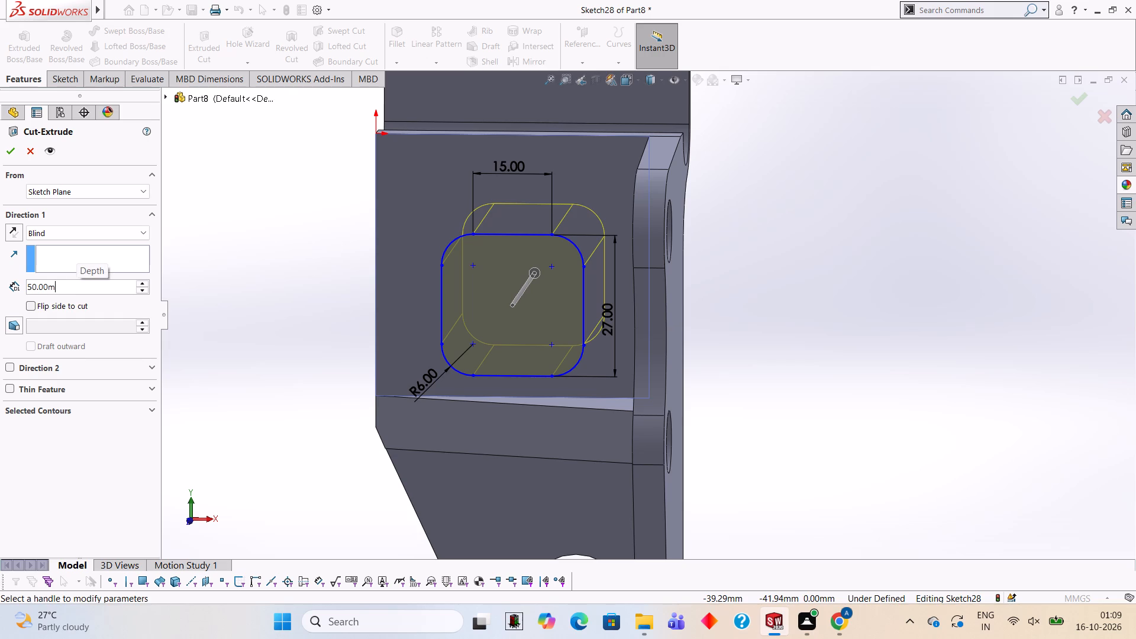
pyautogui.press('6')
pyautogui.press('Return')
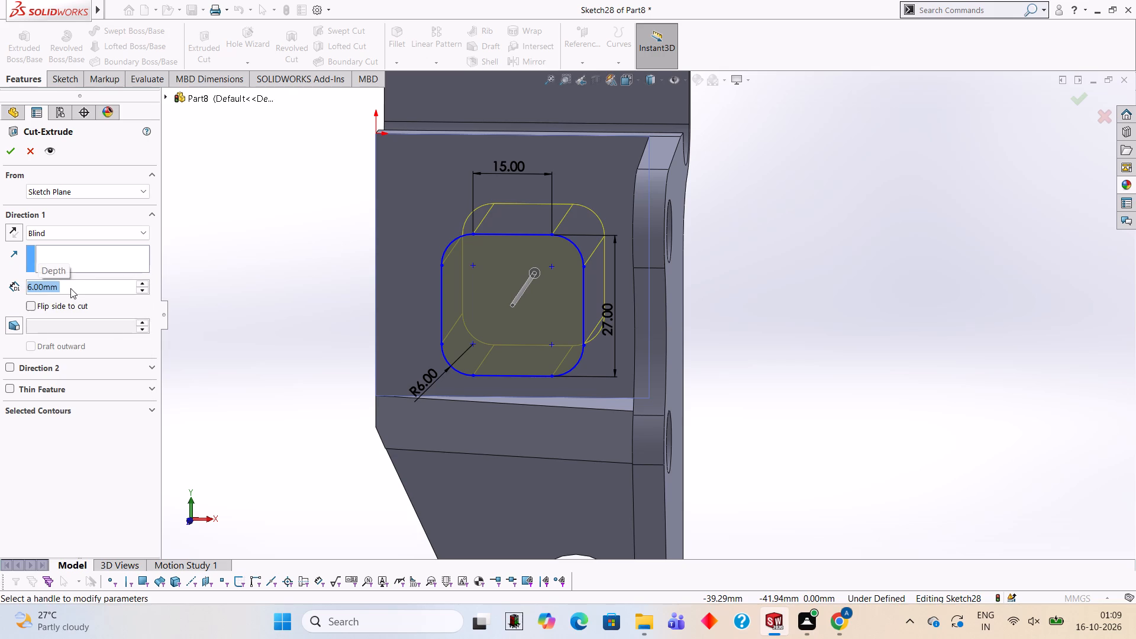
pyautogui.click(5, 149)
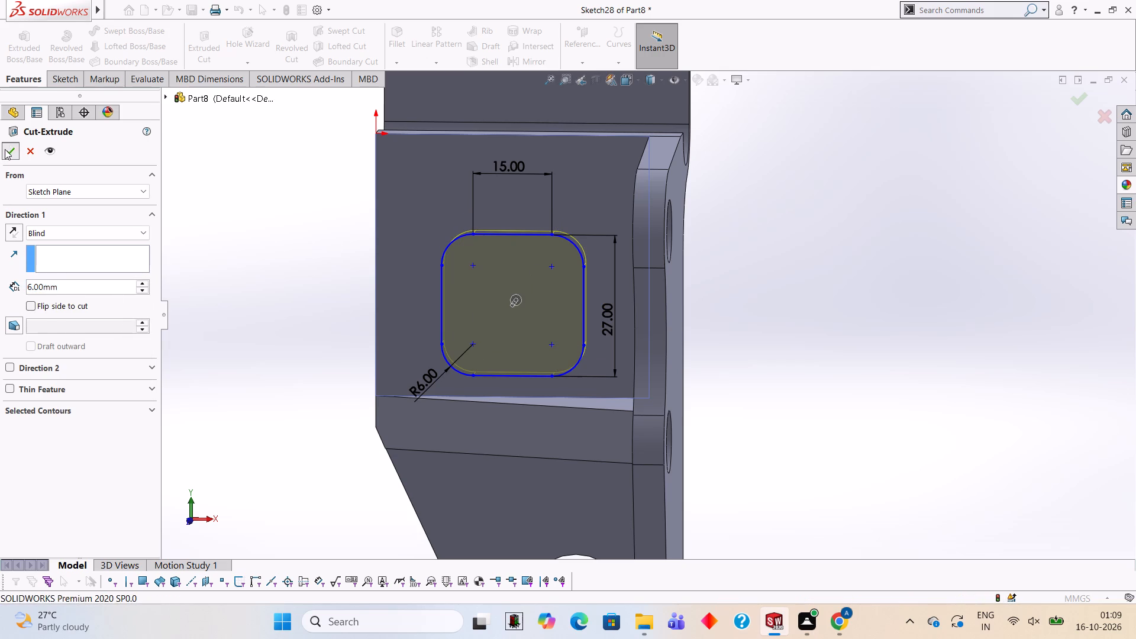
pyautogui.click(198, 234)
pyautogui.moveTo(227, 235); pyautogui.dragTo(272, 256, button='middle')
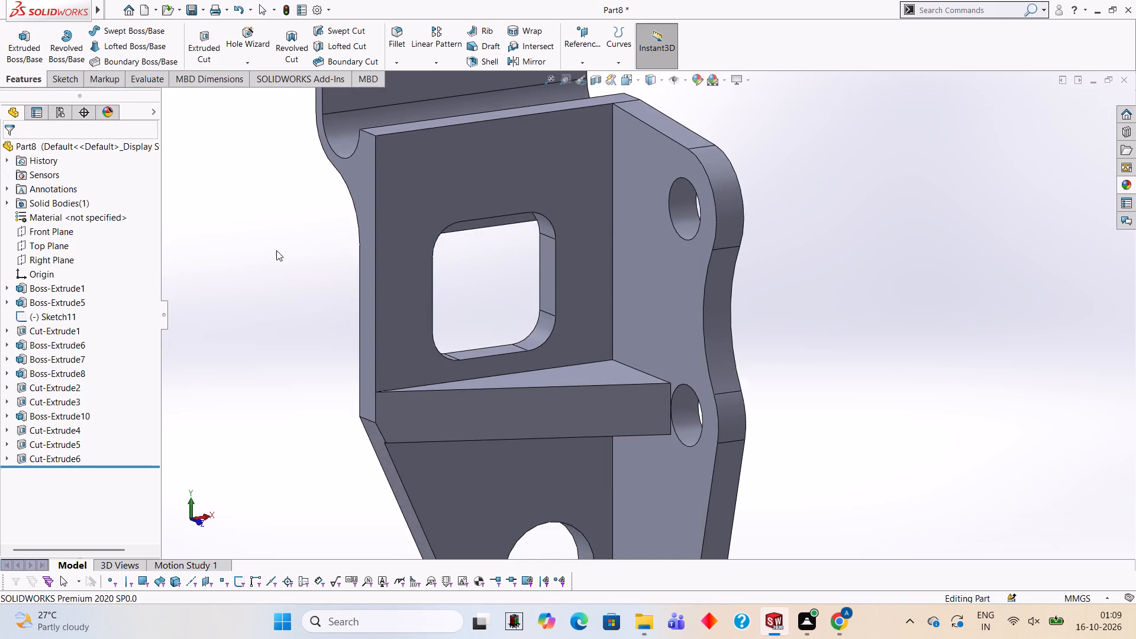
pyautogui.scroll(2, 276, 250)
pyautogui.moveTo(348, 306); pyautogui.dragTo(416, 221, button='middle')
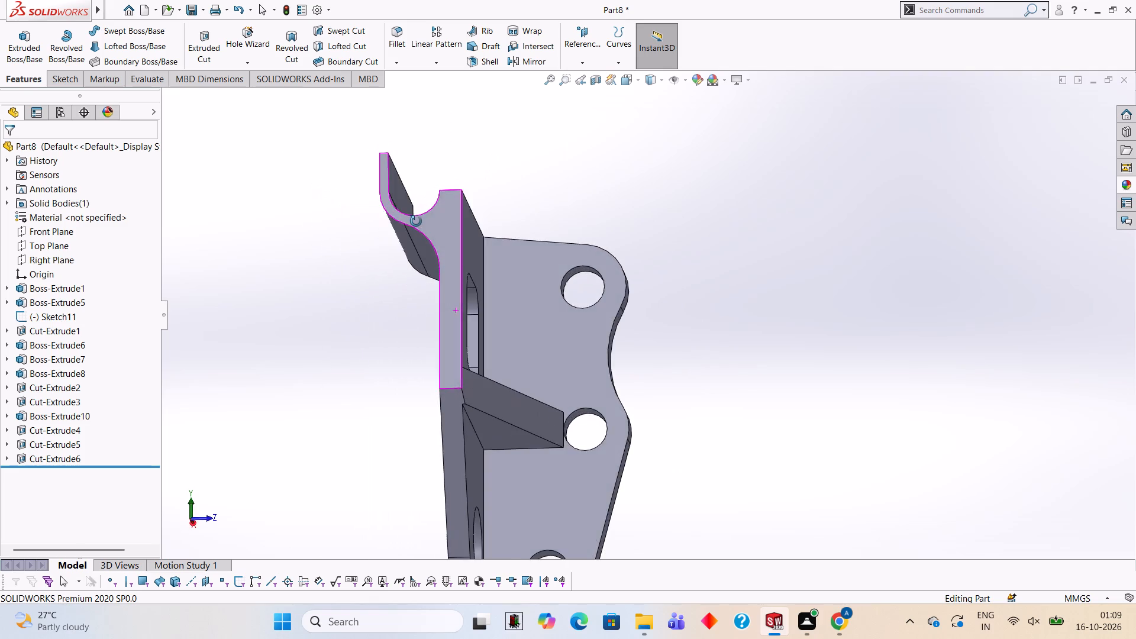
# Start a sketch on the leftover face behind the window's upper edge and draw a horizontal line along that face's lower edge.
pyautogui.moveTo(416, 221); pyautogui.dragTo(499, 296, button='middle')
pyautogui.middleClick(503, 297)
pyautogui.scroll(2, 453, 299)
pyautogui.moveTo(655, 272); pyautogui.dragTo(504, 235, button='middle')
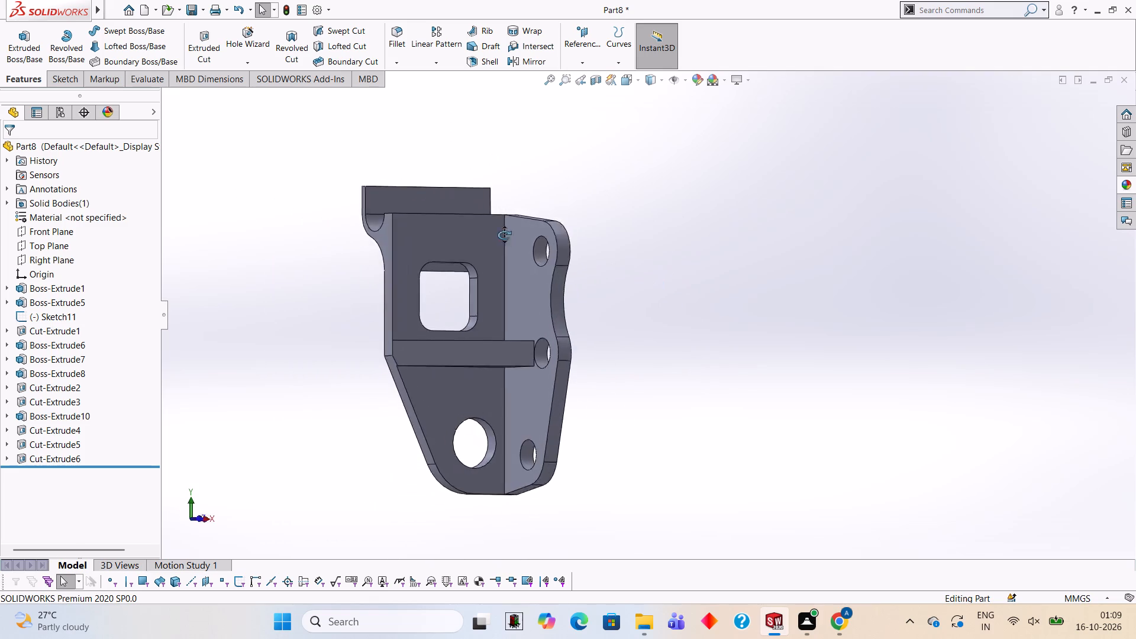
pyautogui.moveTo(504, 235); pyautogui.dragTo(491, 272, button='middle')
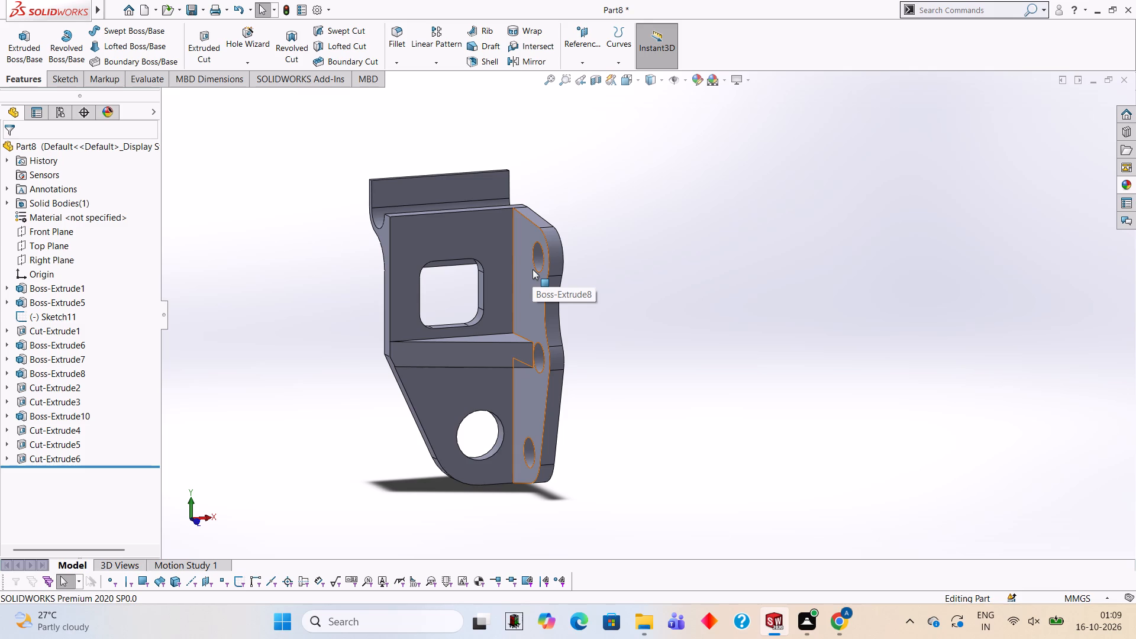
pyautogui.scroll(-2, 570, 253)
pyautogui.scroll(-5, 505, 269)
pyautogui.moveTo(492, 292); pyautogui.dragTo(469, 227, button='middle')
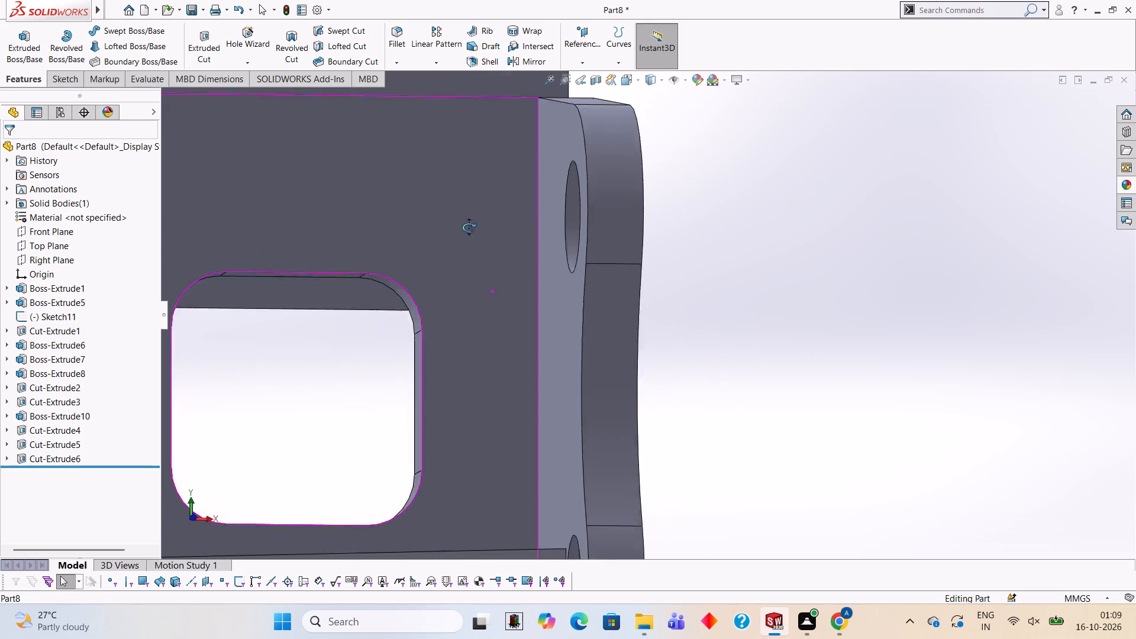
pyautogui.moveTo(469, 227); pyautogui.dragTo(464, 214, button='middle')
pyautogui.click(286, 306)
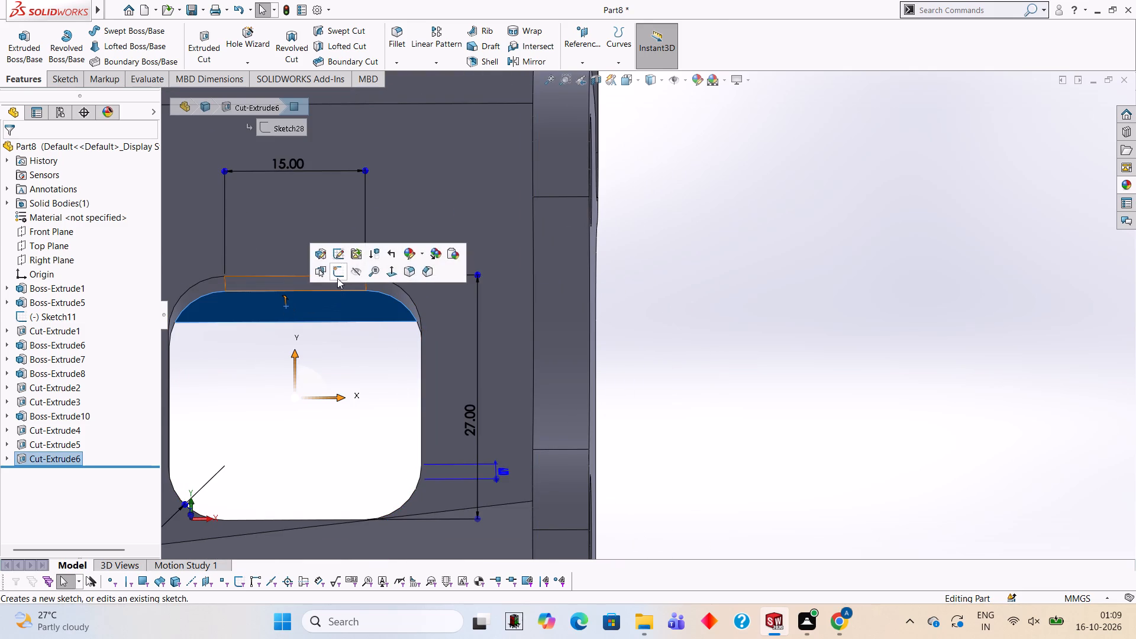
pyautogui.click(337, 273)
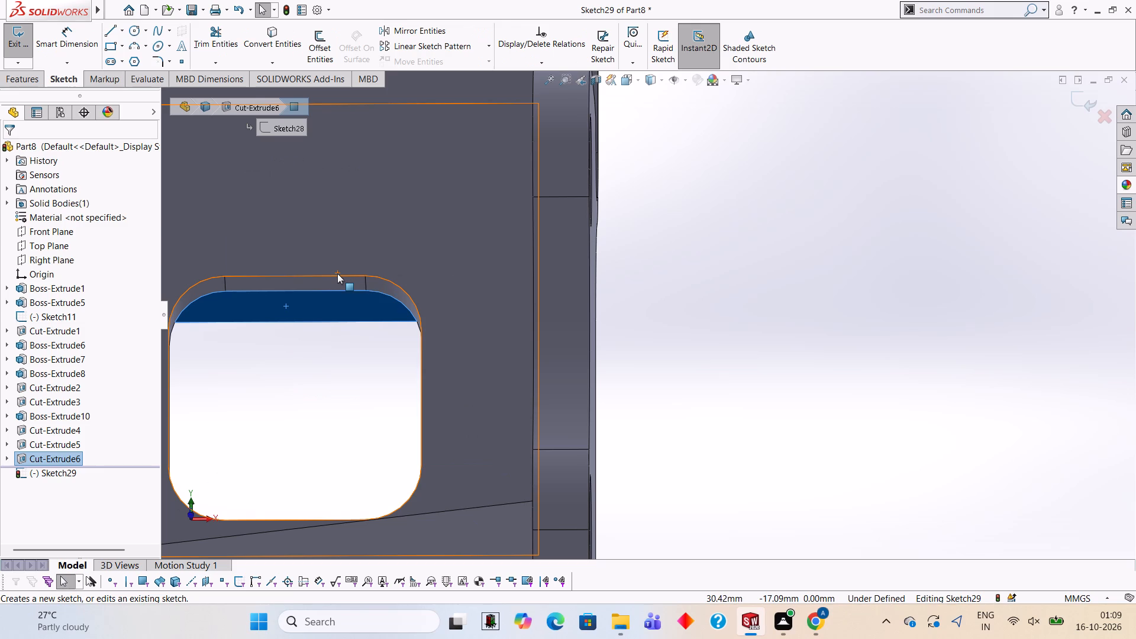
pyautogui.hotkey('ctrl', '8')
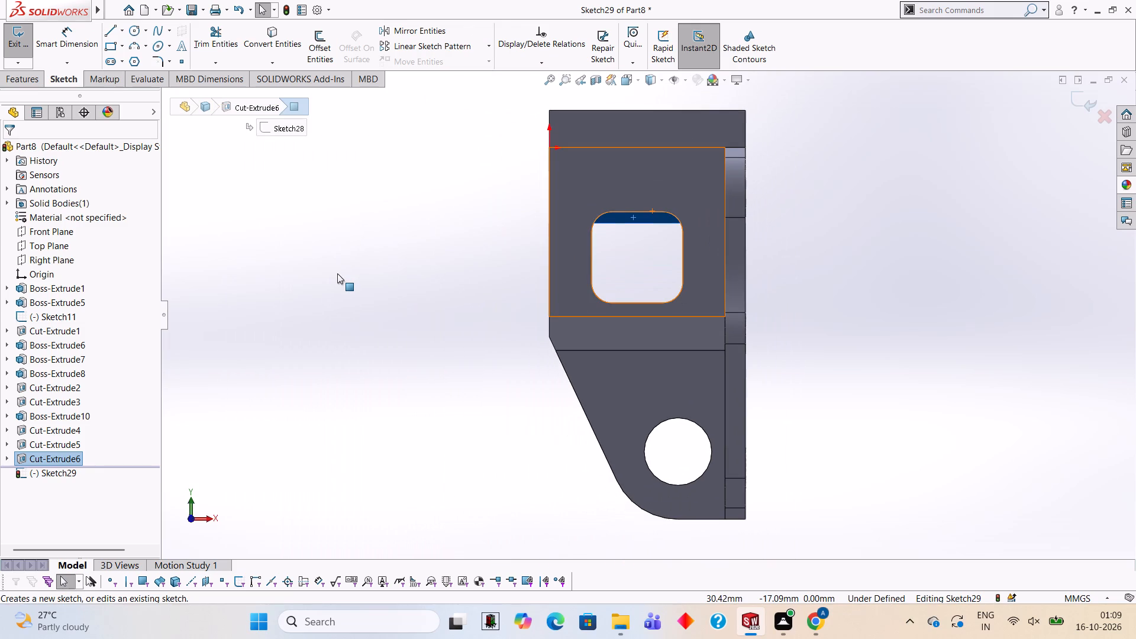
pyautogui.scroll(-11, 696, 225)
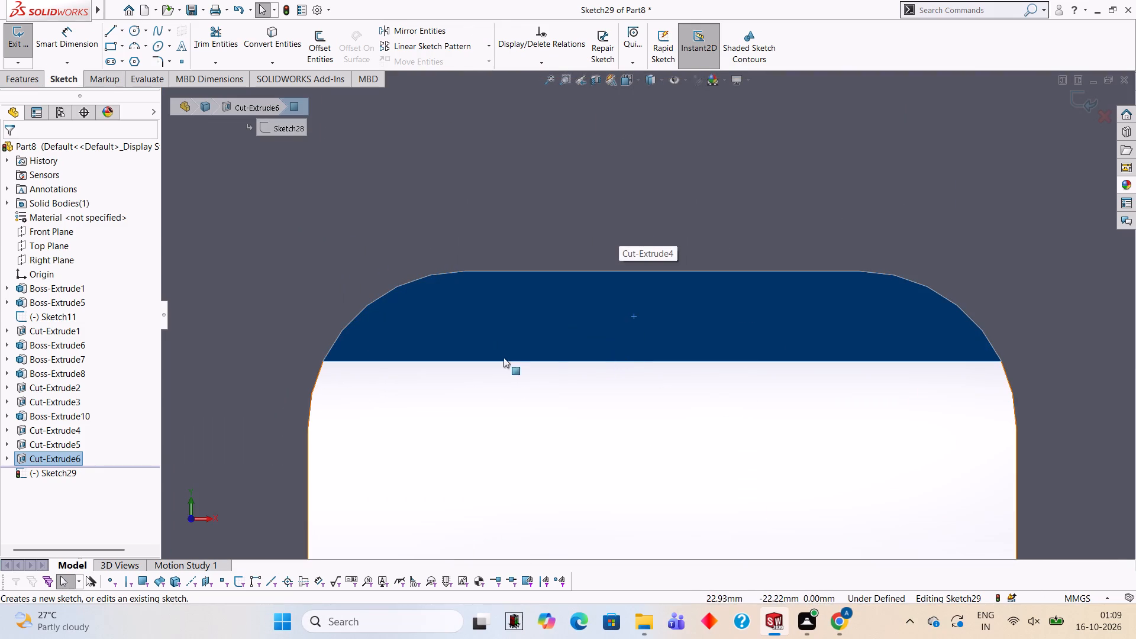
pyautogui.click(114, 25)
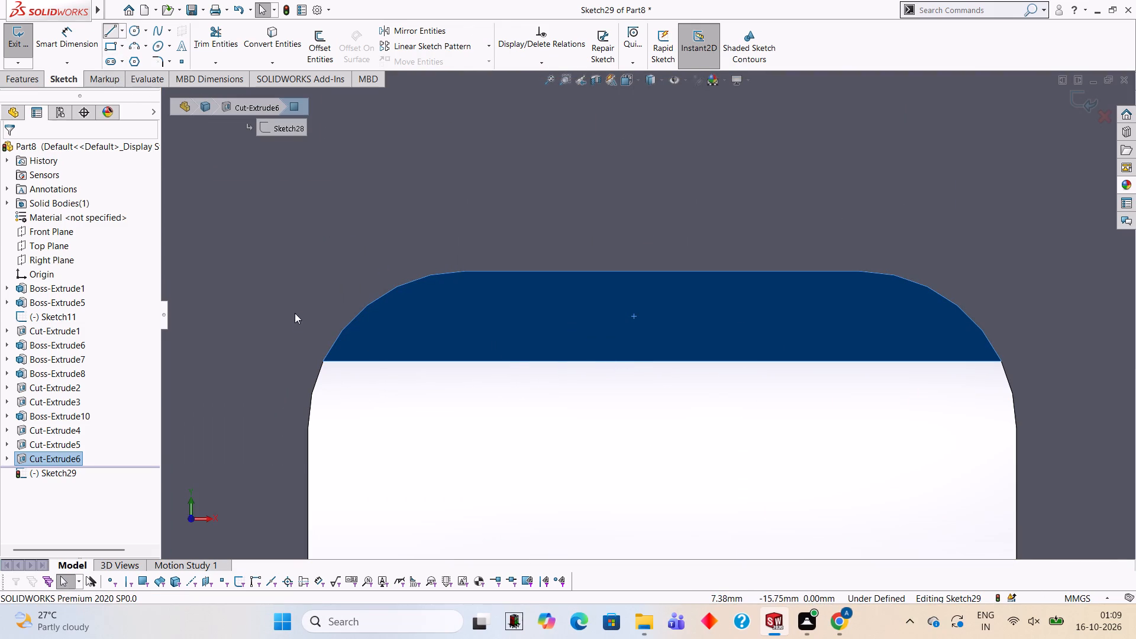
pyautogui.click(324, 361)
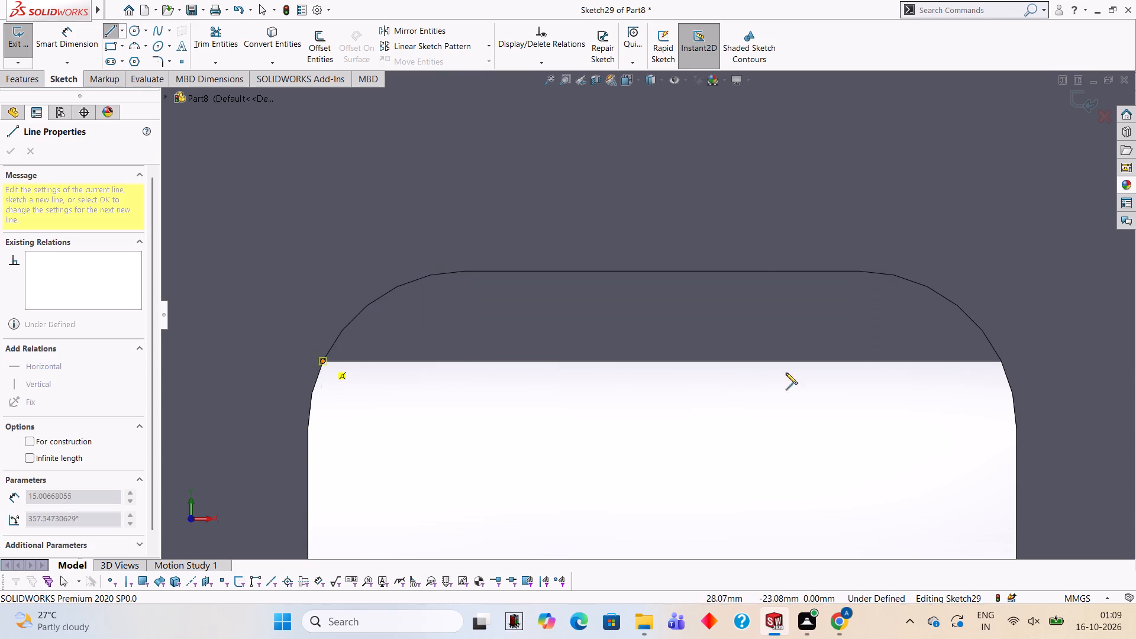
pyautogui.click(1001, 360)
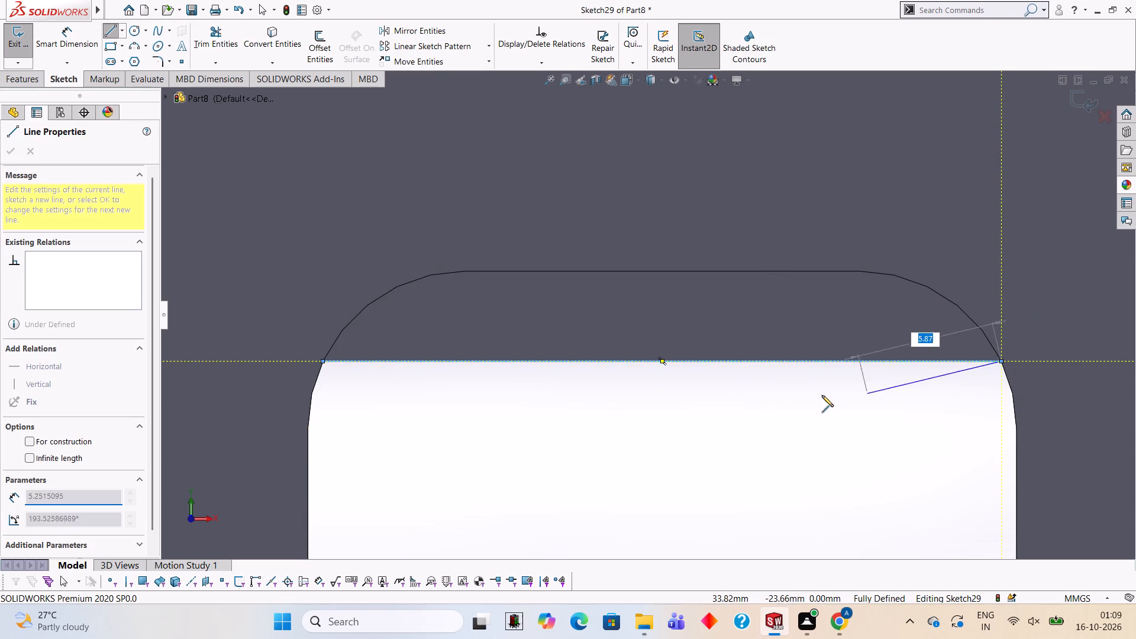
pyautogui.press('Escape')
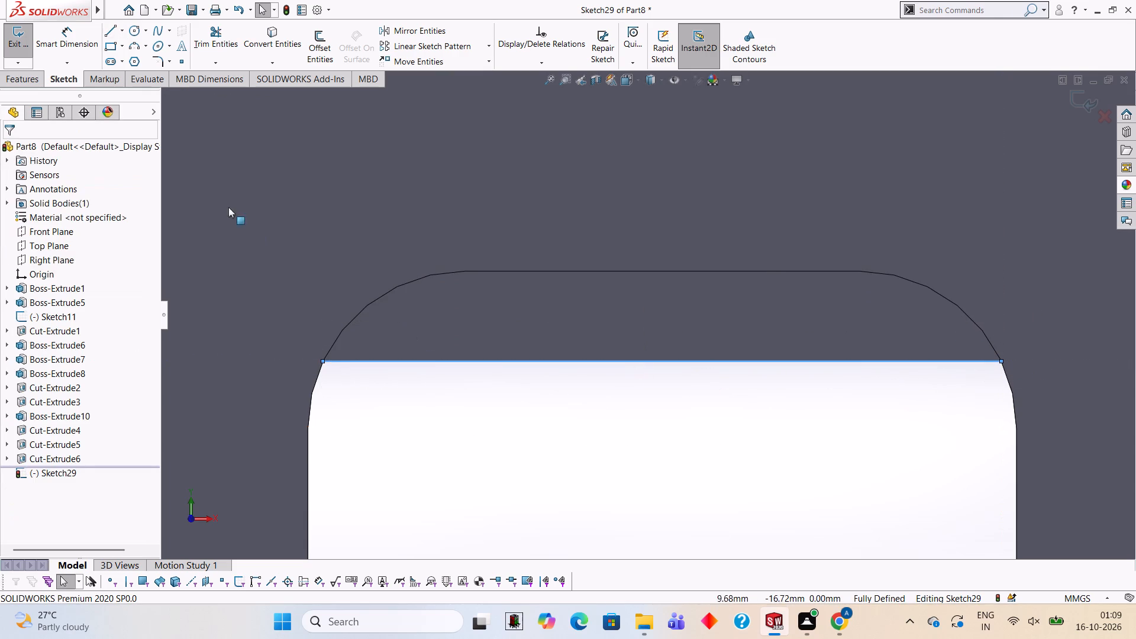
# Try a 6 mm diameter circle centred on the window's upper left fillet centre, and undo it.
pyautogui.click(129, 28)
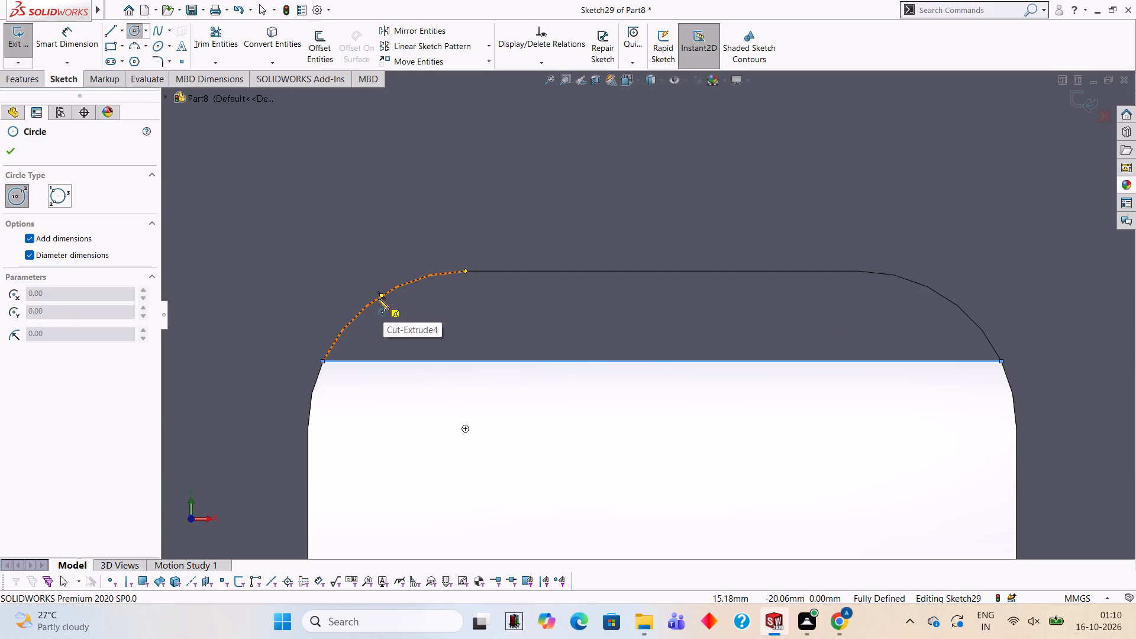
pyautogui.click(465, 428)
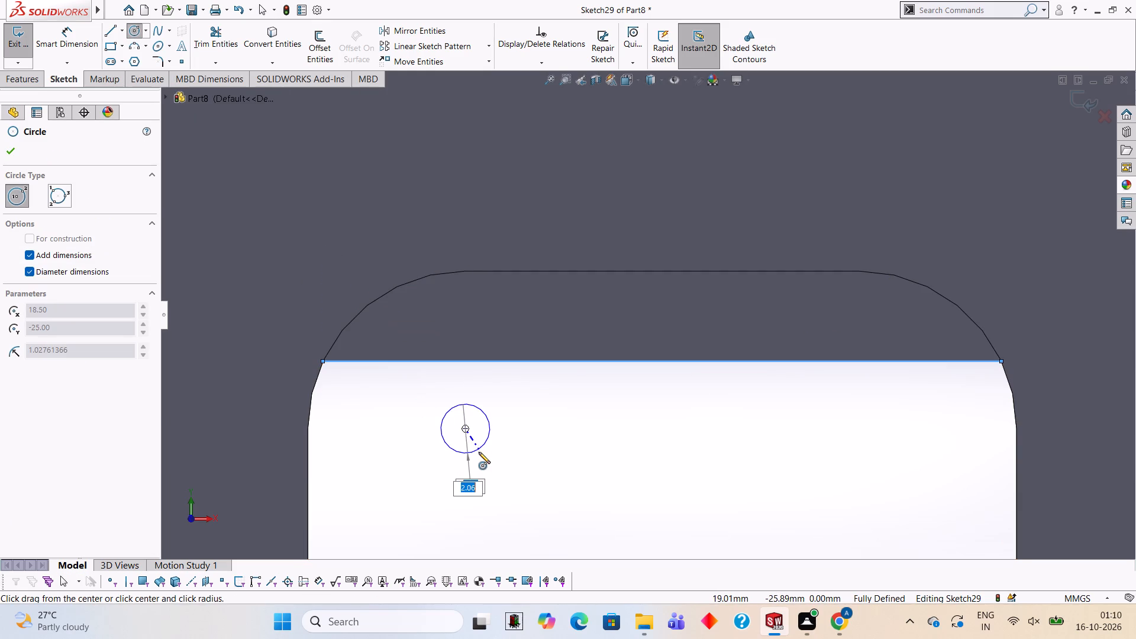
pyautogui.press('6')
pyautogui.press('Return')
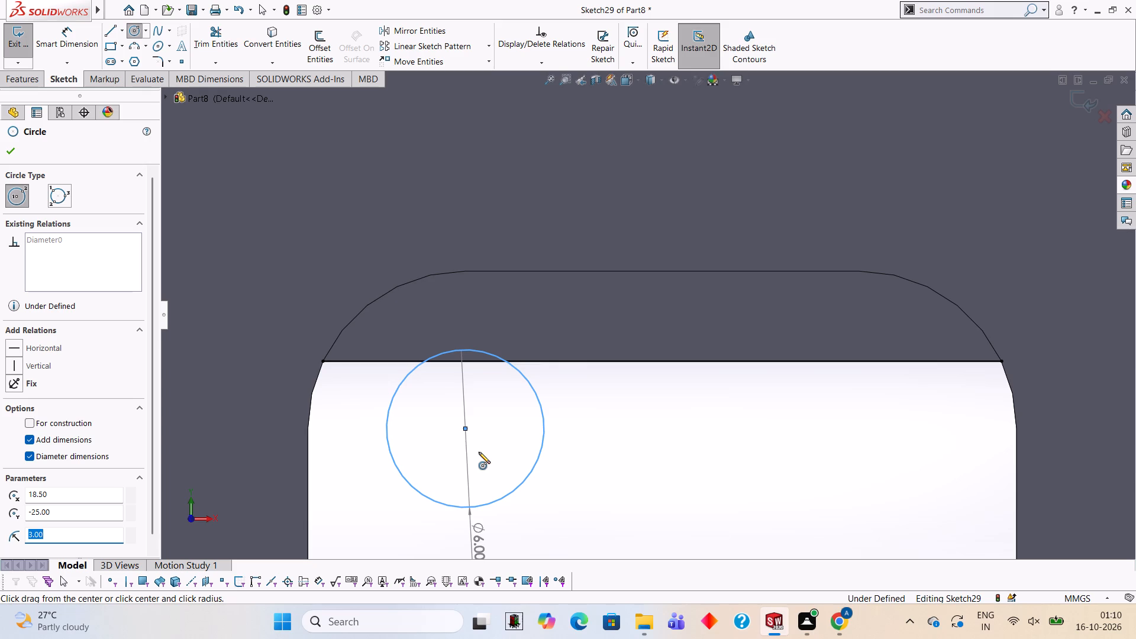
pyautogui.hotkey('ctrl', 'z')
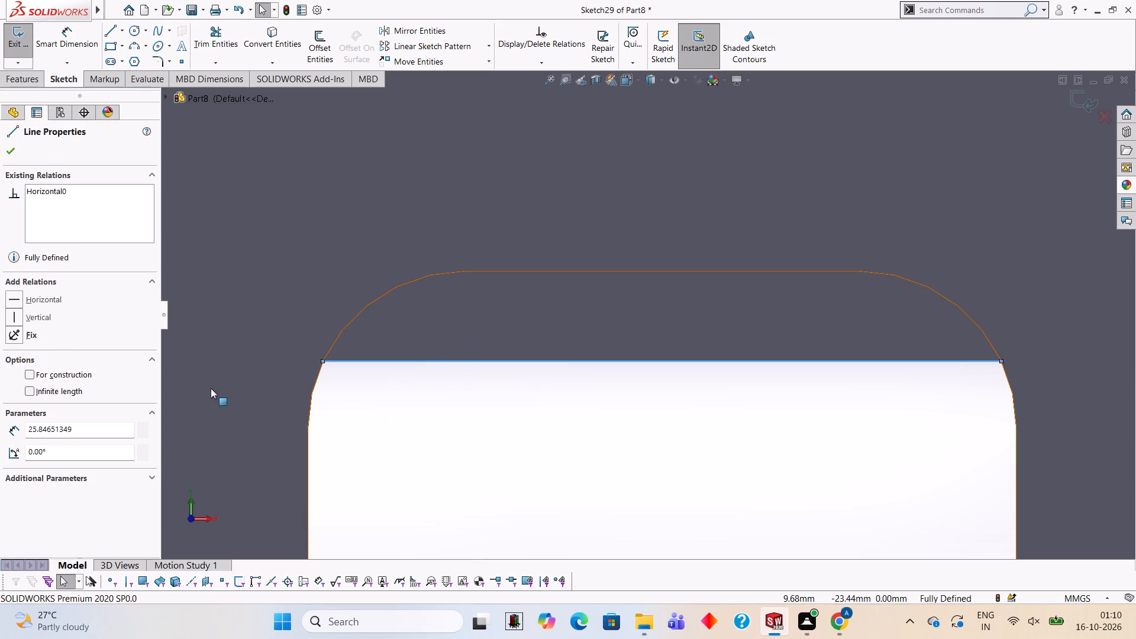
# Sketch two 12 mm diameter circles centred on the window's upper left and upper right fillet centres.
pyautogui.click(134, 33)
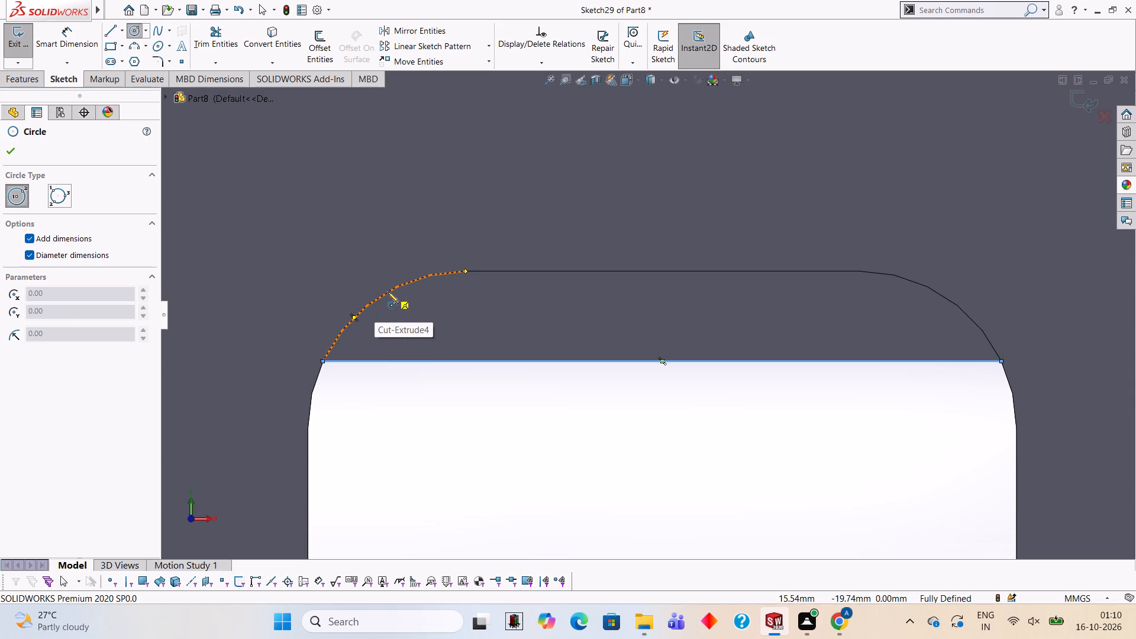
pyautogui.click(464, 428)
pyautogui.write('12')
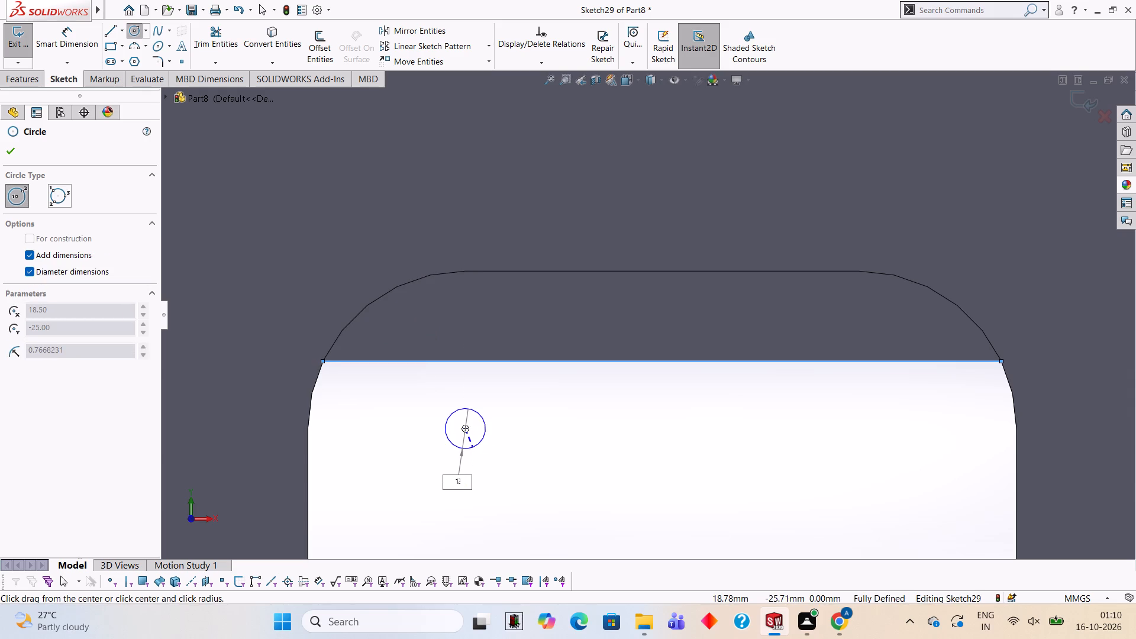
pyautogui.press('Return')
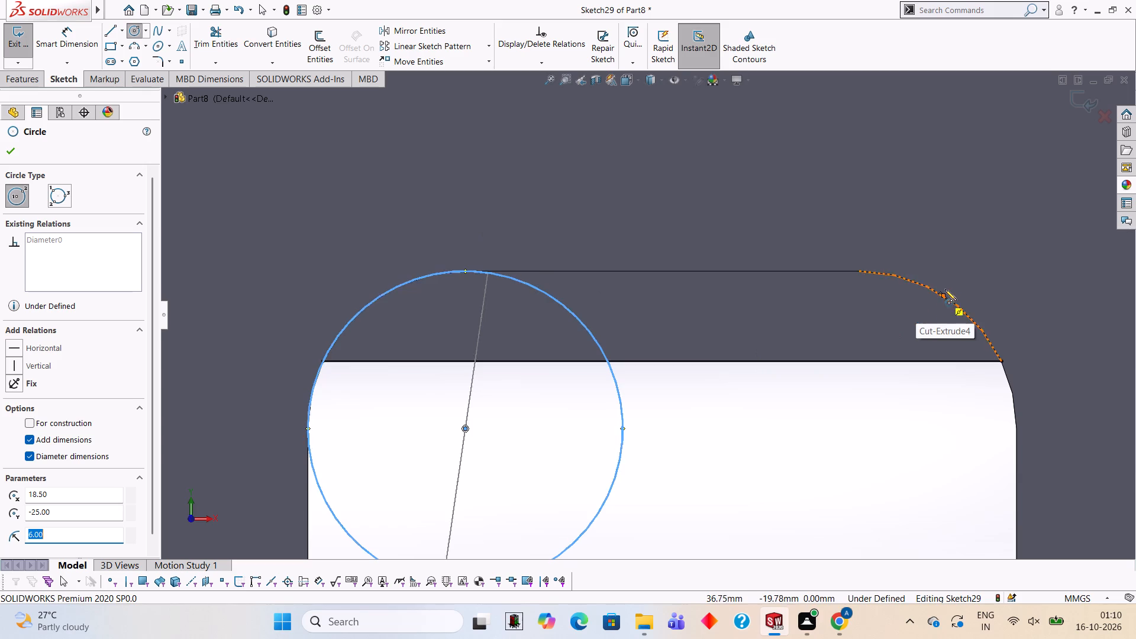
pyautogui.click(857, 427)
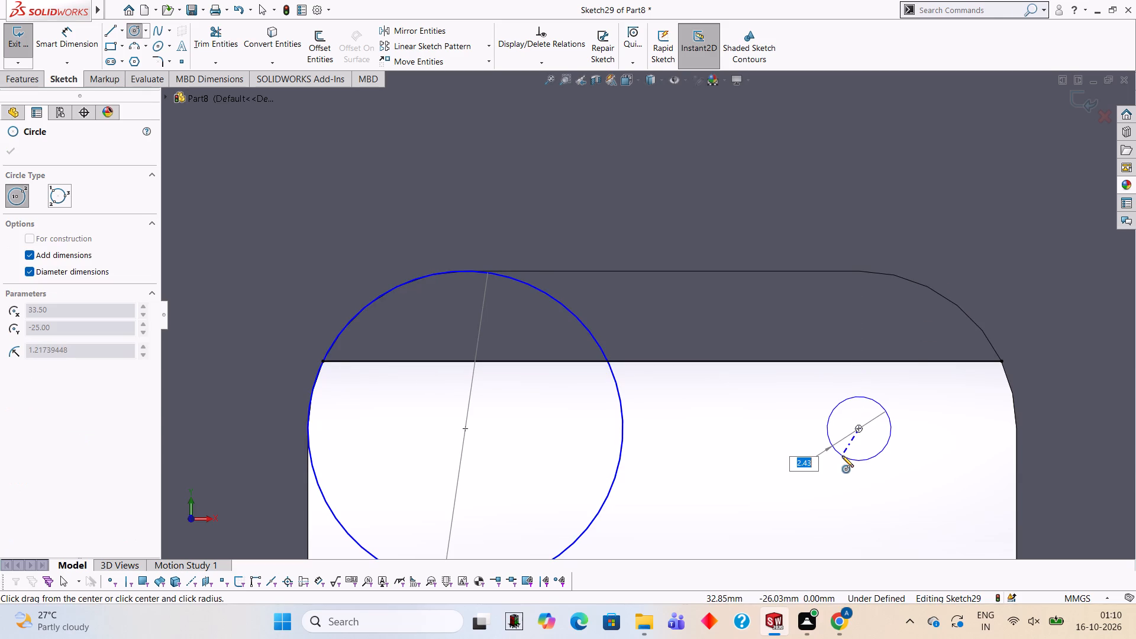
pyautogui.write('12')
pyautogui.press('Return')
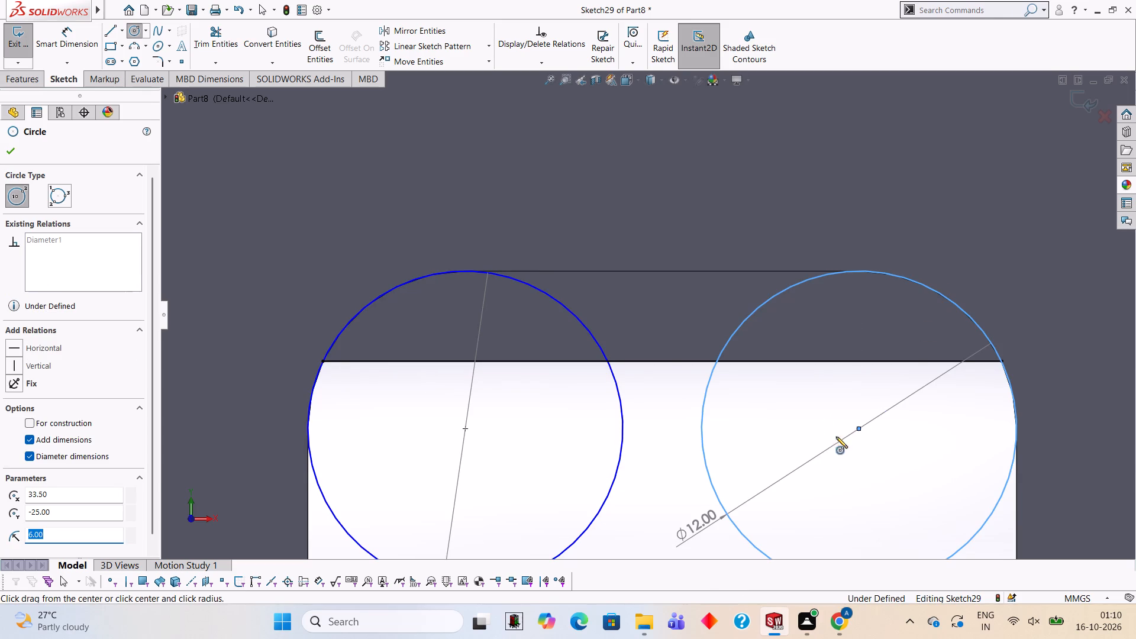
# Trim away the portions of both 12 mm circles below the horizontal line.
pyautogui.scroll(2, 836, 393)
pyautogui.scroll(-1, 617, 384)
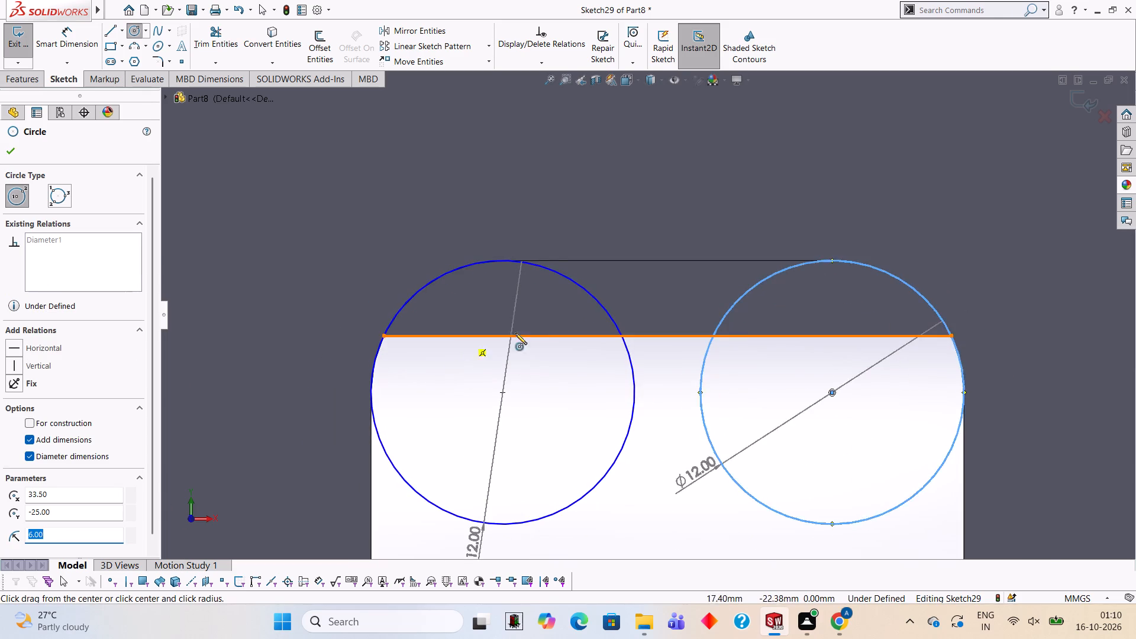
pyautogui.scroll(-1, 564, 334)
pyautogui.click(220, 43)
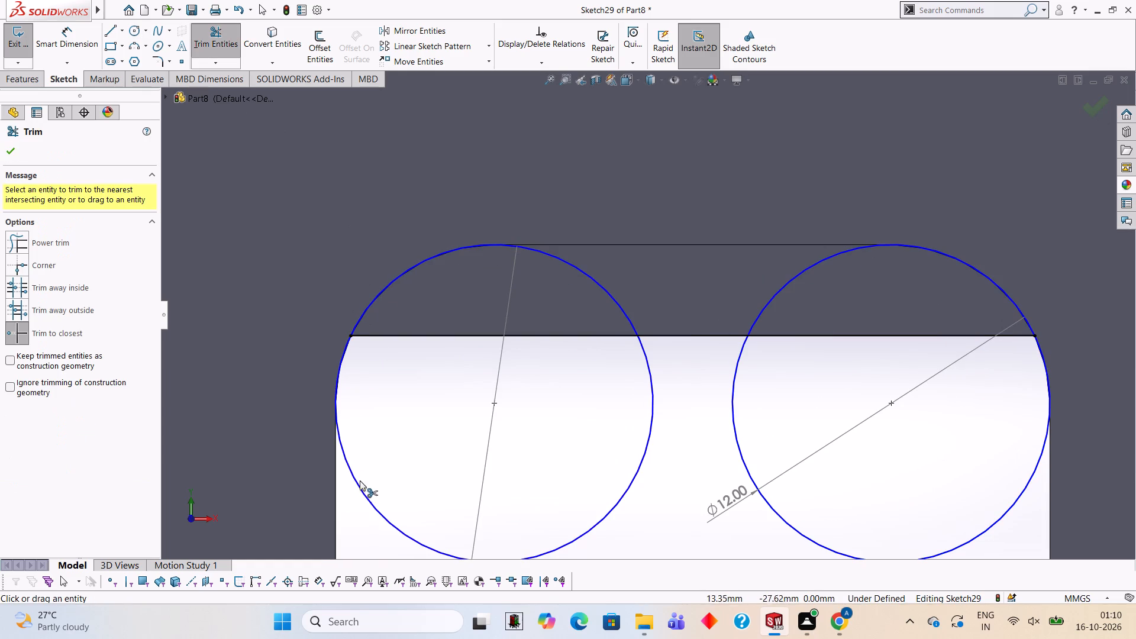
pyautogui.click(362, 485)
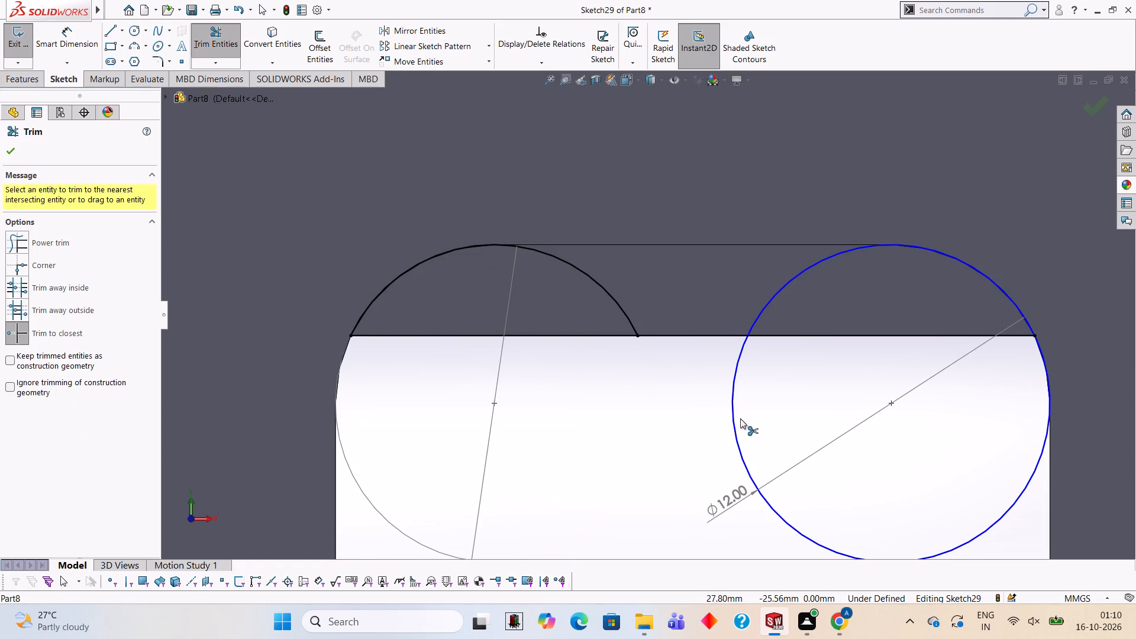
pyautogui.click(737, 418)
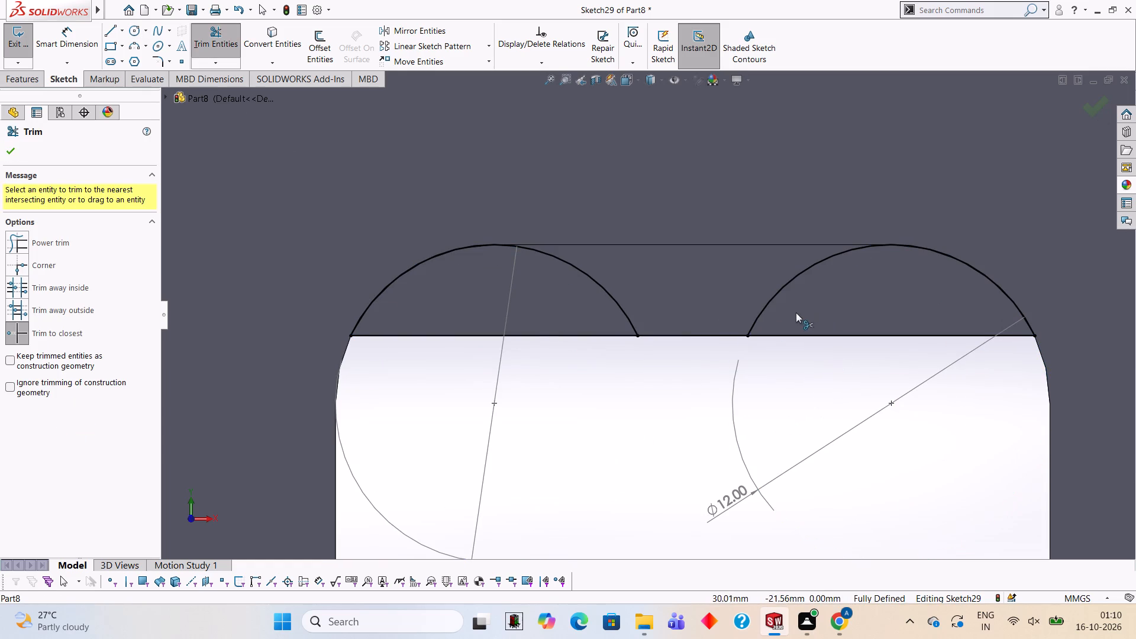
# Join the tops of the two arcs with a 15 mm horizontal line and trim off the arcs' inner portions.
pyautogui.scroll(2, 640, 247)
pyautogui.scroll(-2, 645, 250)
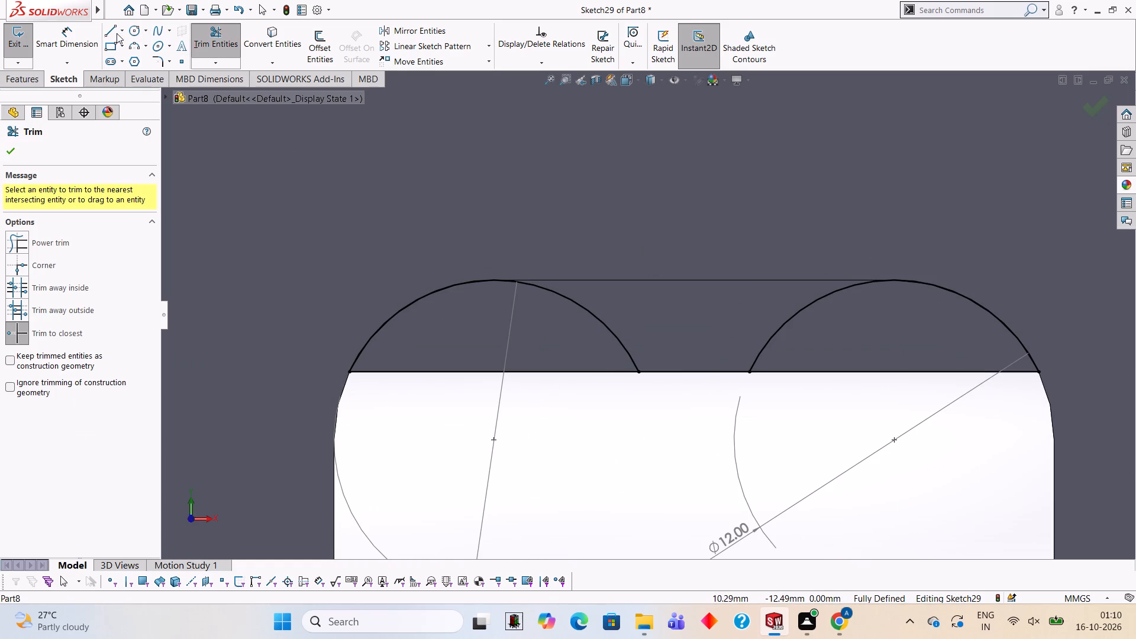
pyautogui.click(108, 33)
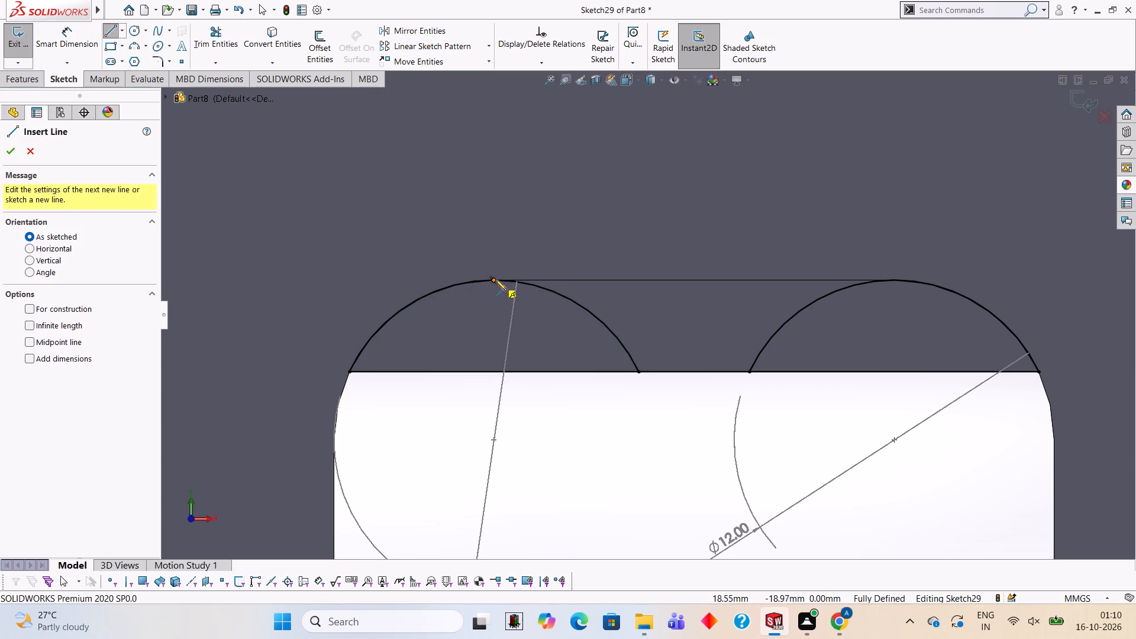
pyautogui.click(493, 279)
pyautogui.click(894, 278)
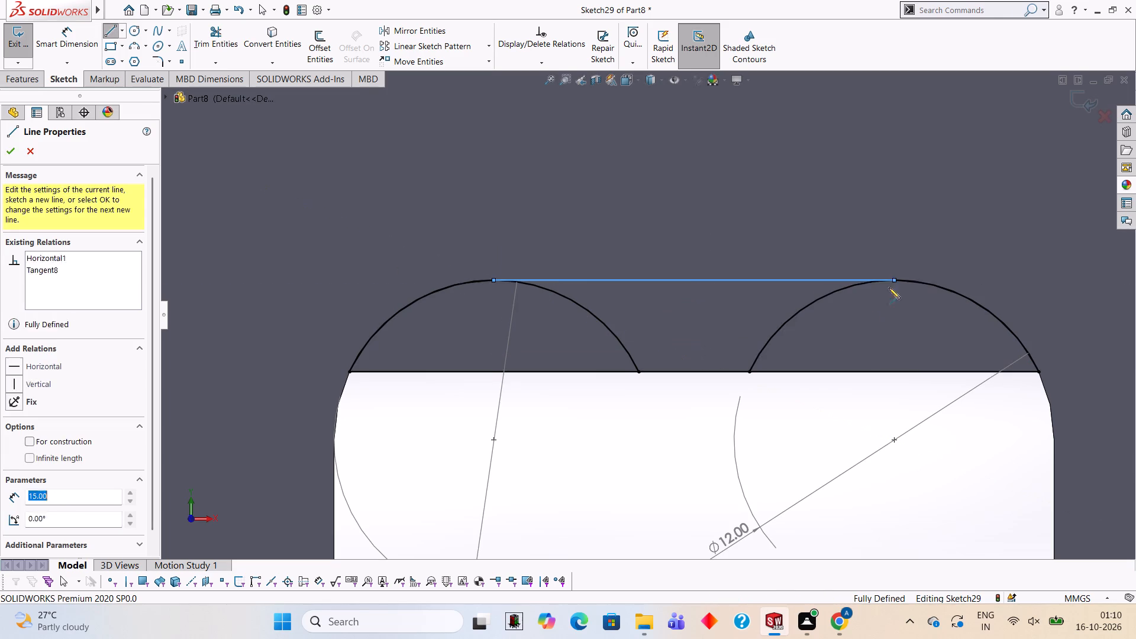
pyautogui.click(230, 38)
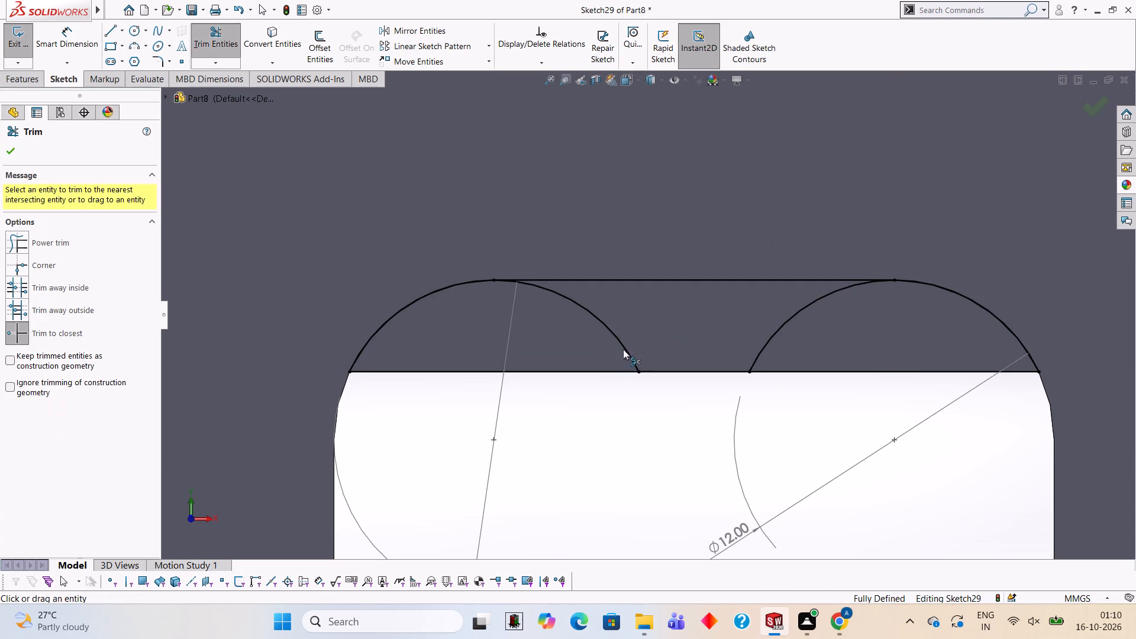
pyautogui.click(623, 344)
pyautogui.click(763, 348)
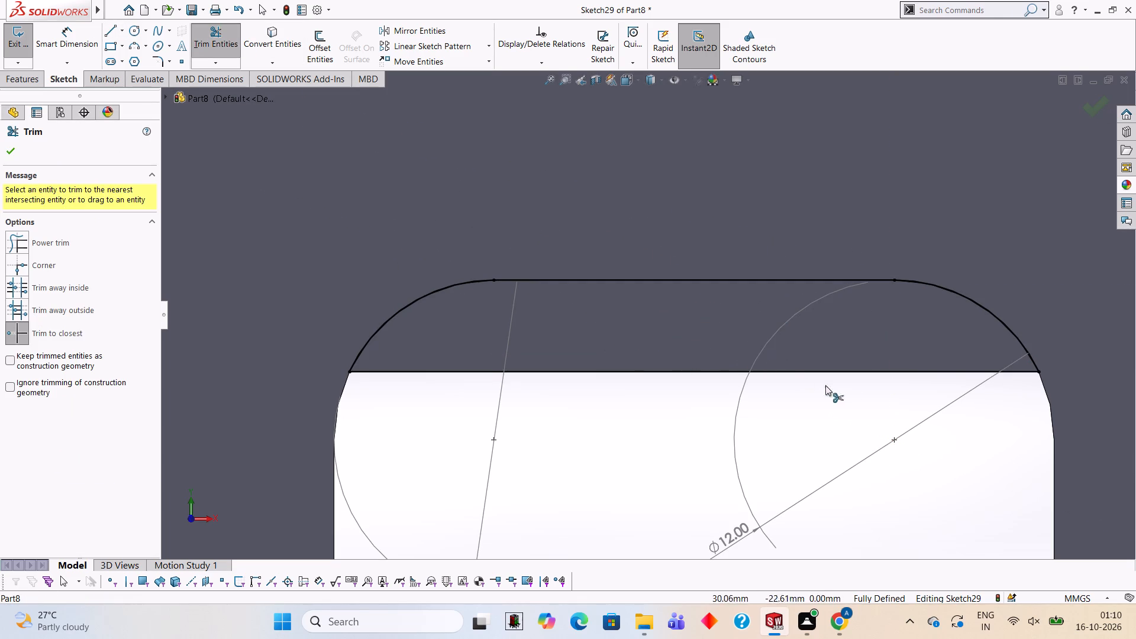
# Cut the closed profile through the leftover material behind the window with a blind Extruded Cut 6 mm deep.
pyautogui.scroll(2, 796, 388)
pyautogui.moveTo(779, 406); pyautogui.dragTo(815, 433, button='middle')
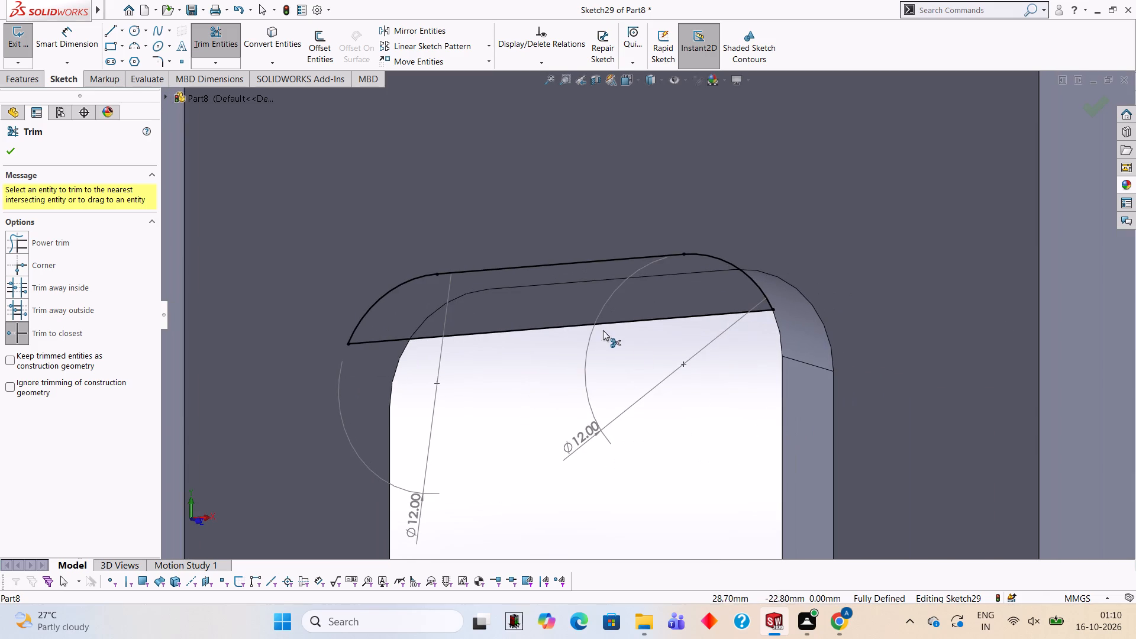
pyautogui.click(32, 83)
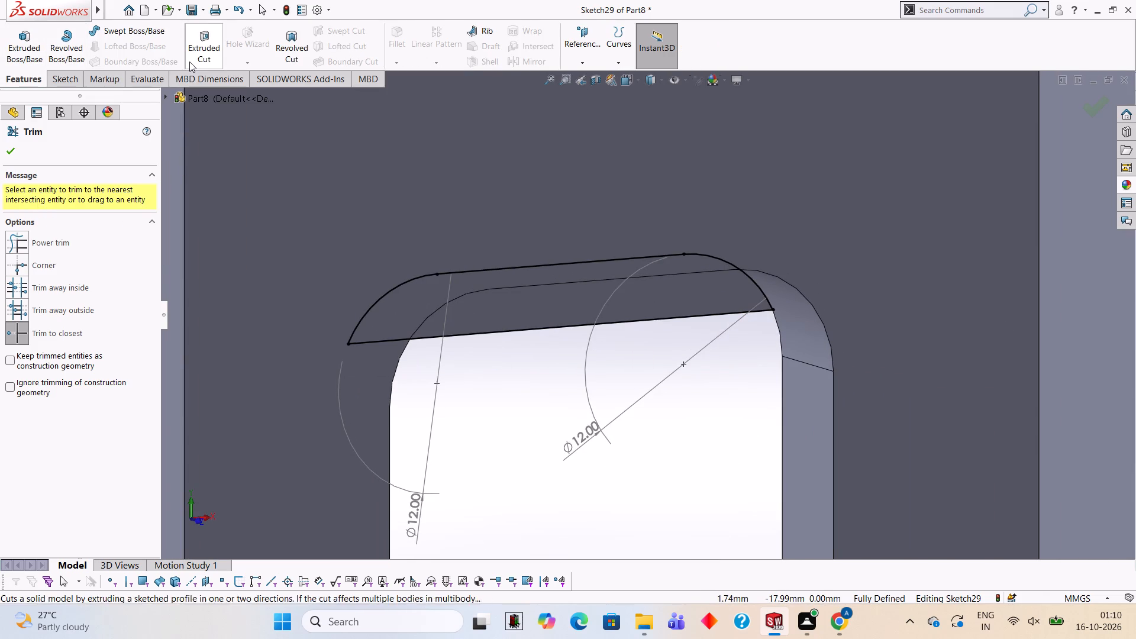
pyautogui.click(189, 62)
pyautogui.scroll(1, 589, 286)
pyautogui.moveTo(590, 288); pyautogui.dragTo(663, 302, button='middle')
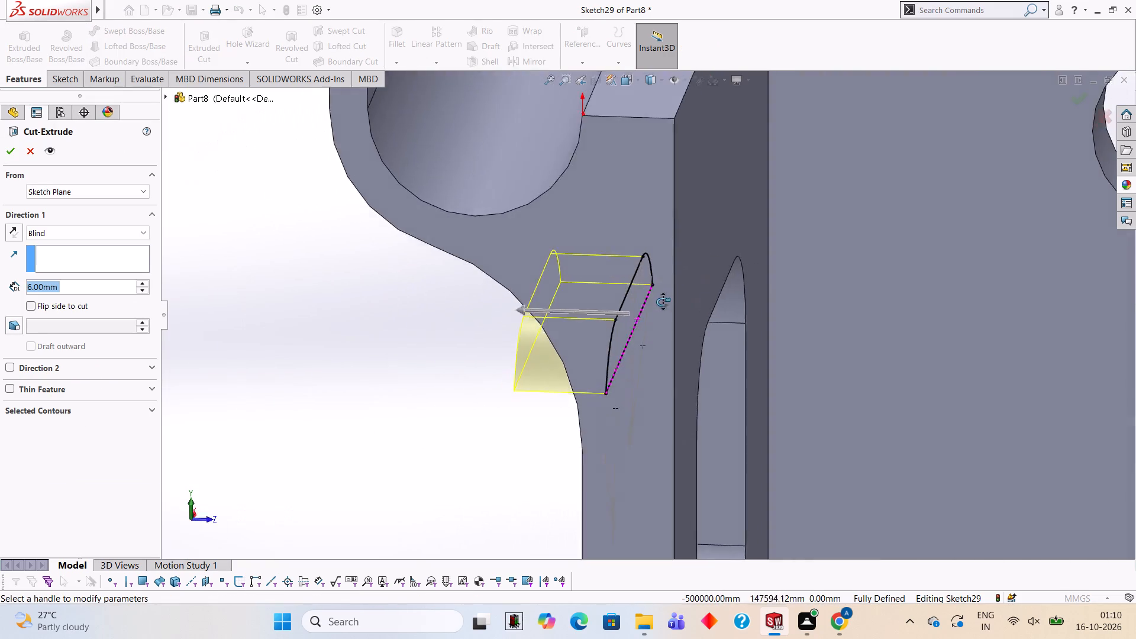
pyautogui.moveTo(663, 302); pyautogui.dragTo(678, 268, button='middle')
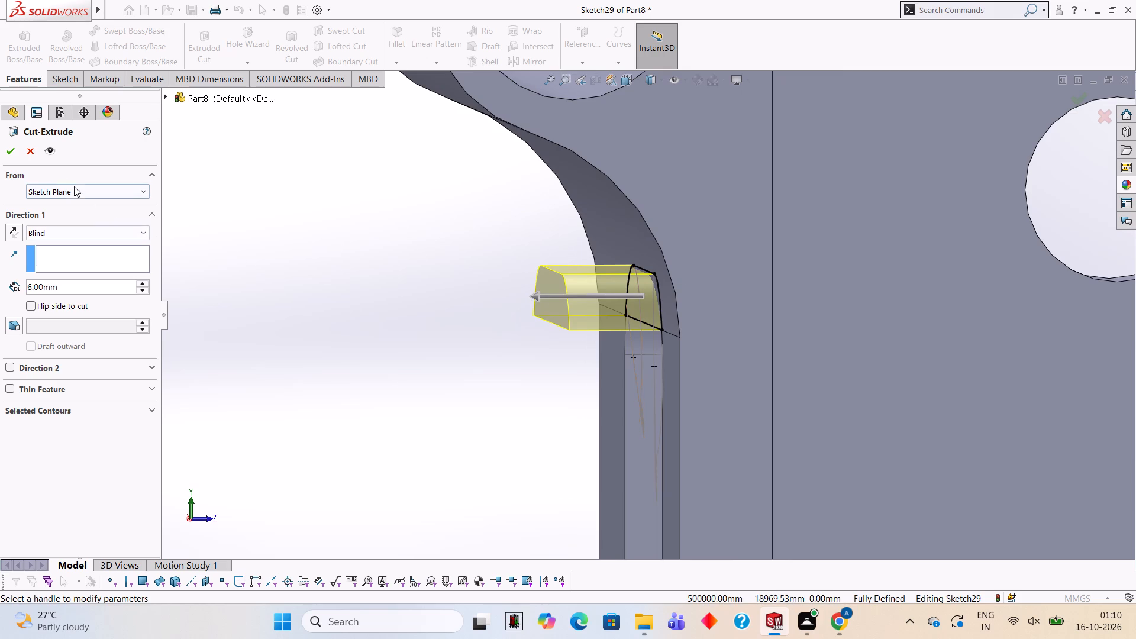
pyautogui.click(12, 149)
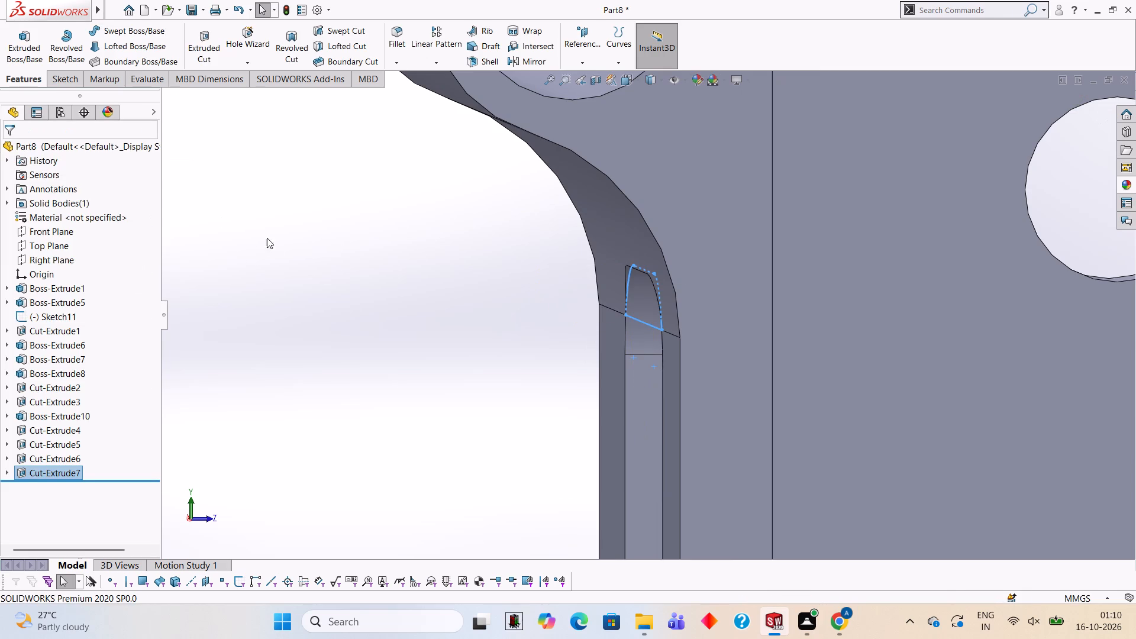
# Examine the opened window and the whole bracket from several angles.
pyautogui.click(269, 239)
pyautogui.moveTo(311, 266); pyautogui.dragTo(397, 270, button='middle')
pyautogui.scroll(3, 399, 269)
pyautogui.moveTo(567, 346); pyautogui.dragTo(440, 340, button='middle')
pyautogui.scroll(3, 506, 366)
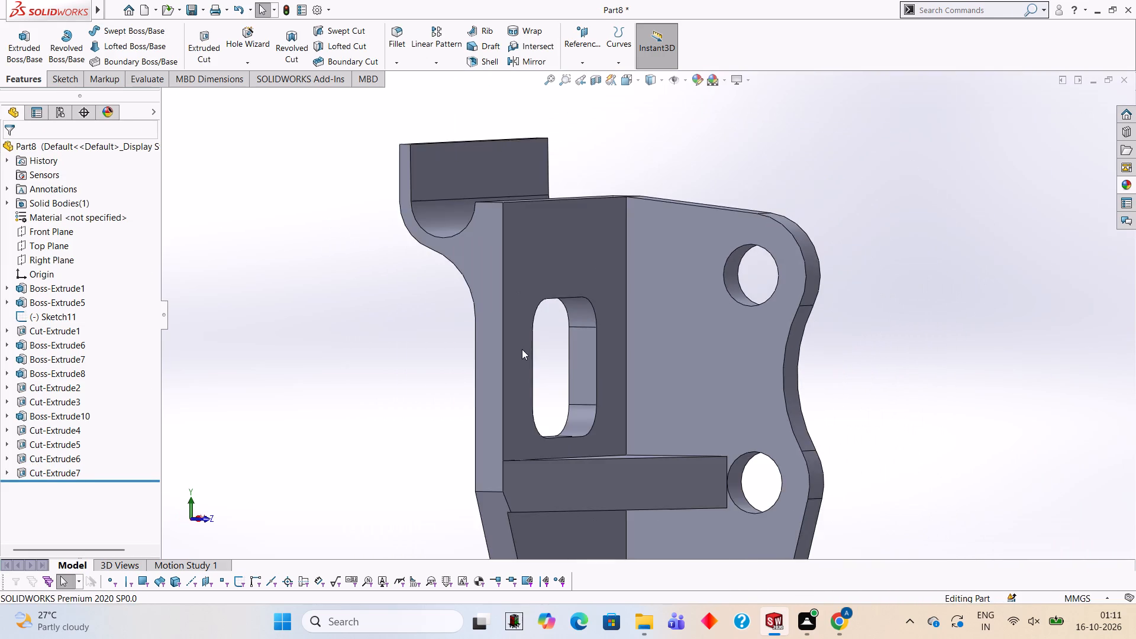
pyautogui.scroll(1, 522, 349)
pyautogui.moveTo(614, 368); pyautogui.dragTo(567, 376, button='middle')
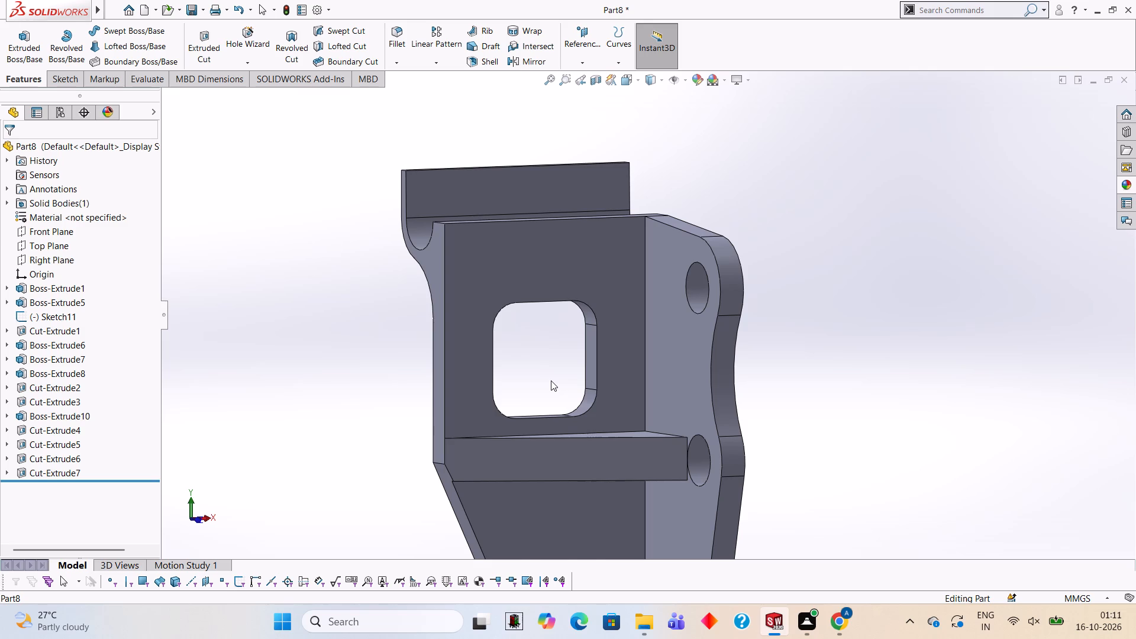
pyautogui.scroll(4, 589, 366)
pyautogui.moveTo(602, 376); pyautogui.dragTo(640, 388, button='middle')
pyautogui.scroll(-2, 630, 393)
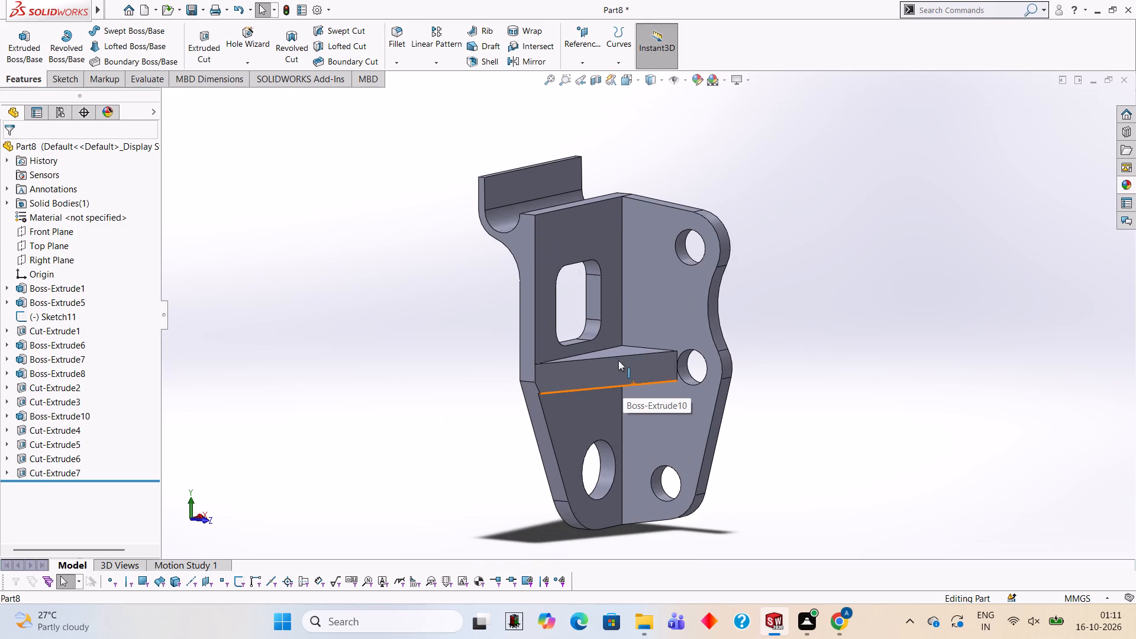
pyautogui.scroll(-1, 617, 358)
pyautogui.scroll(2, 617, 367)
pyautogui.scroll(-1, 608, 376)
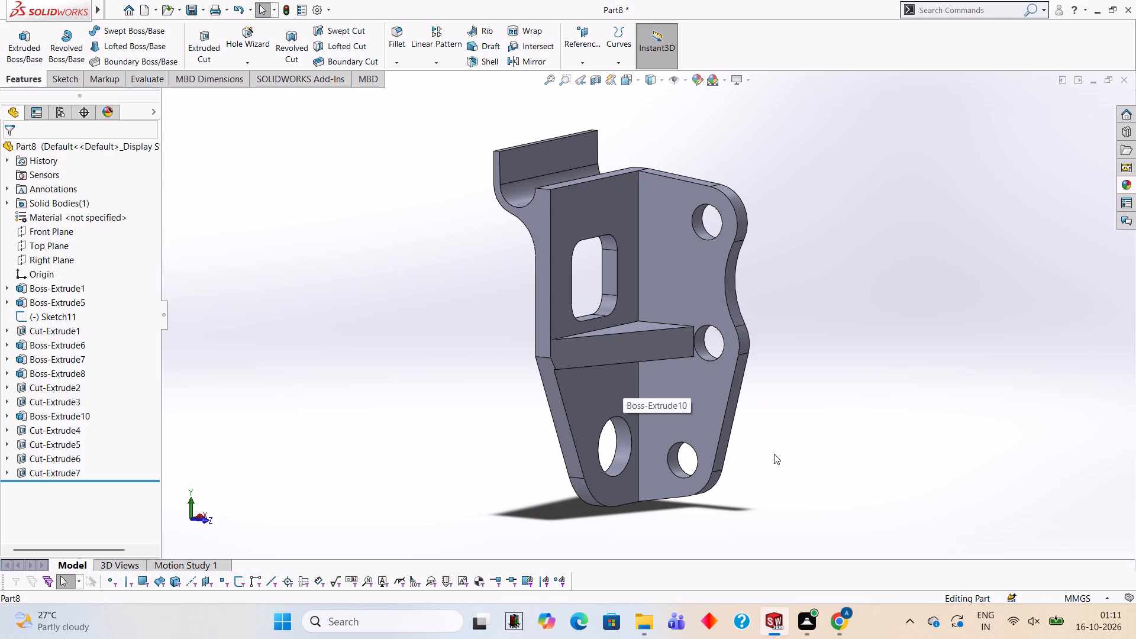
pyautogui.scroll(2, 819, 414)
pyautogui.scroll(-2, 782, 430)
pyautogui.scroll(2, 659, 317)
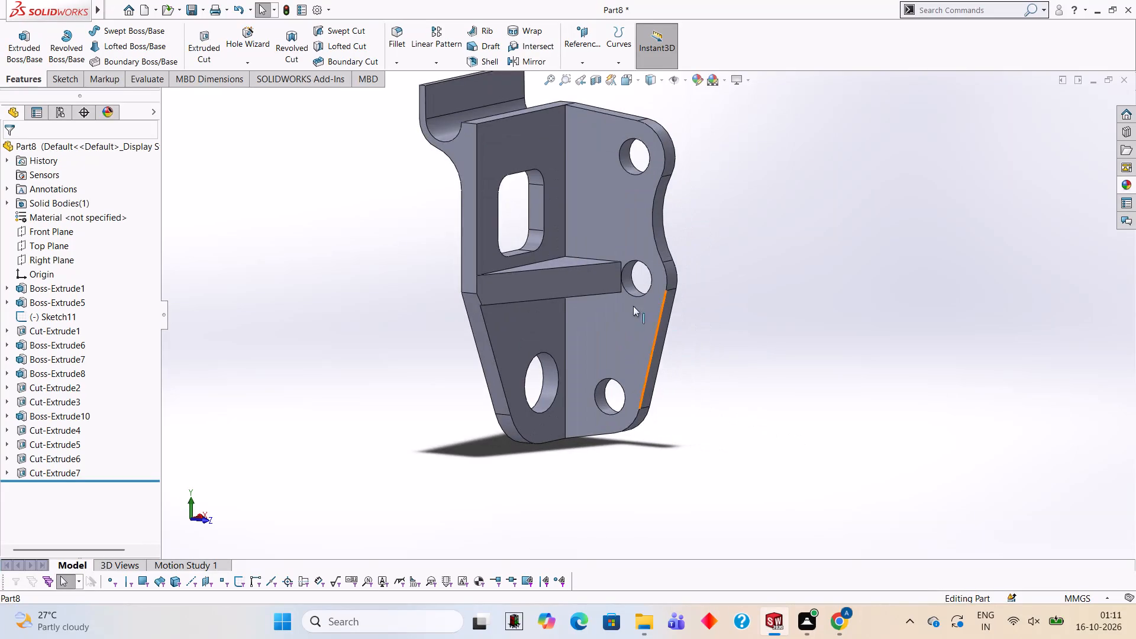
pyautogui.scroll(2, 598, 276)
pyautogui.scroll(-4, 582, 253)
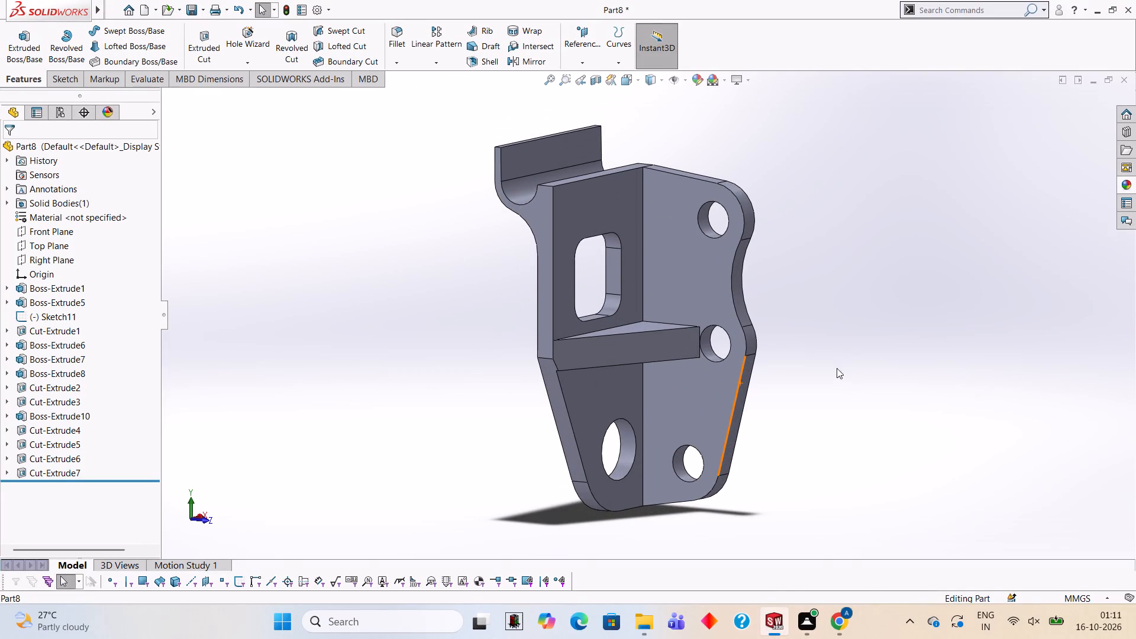
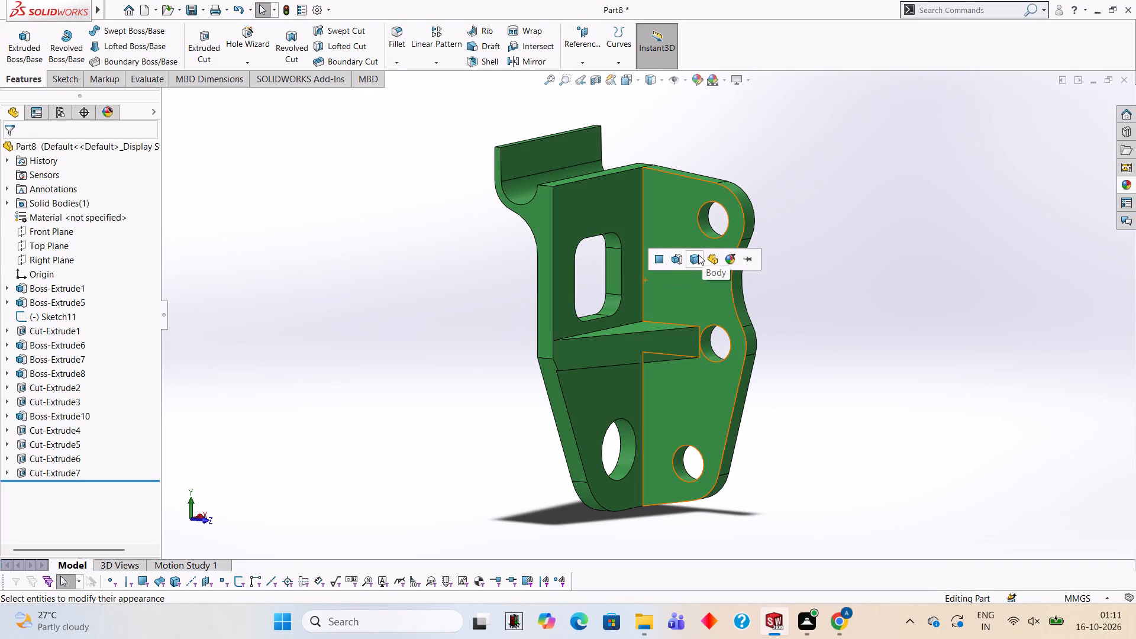
# Apply the green appearance to the bracket's whole body.
pyautogui.click(698, 254)
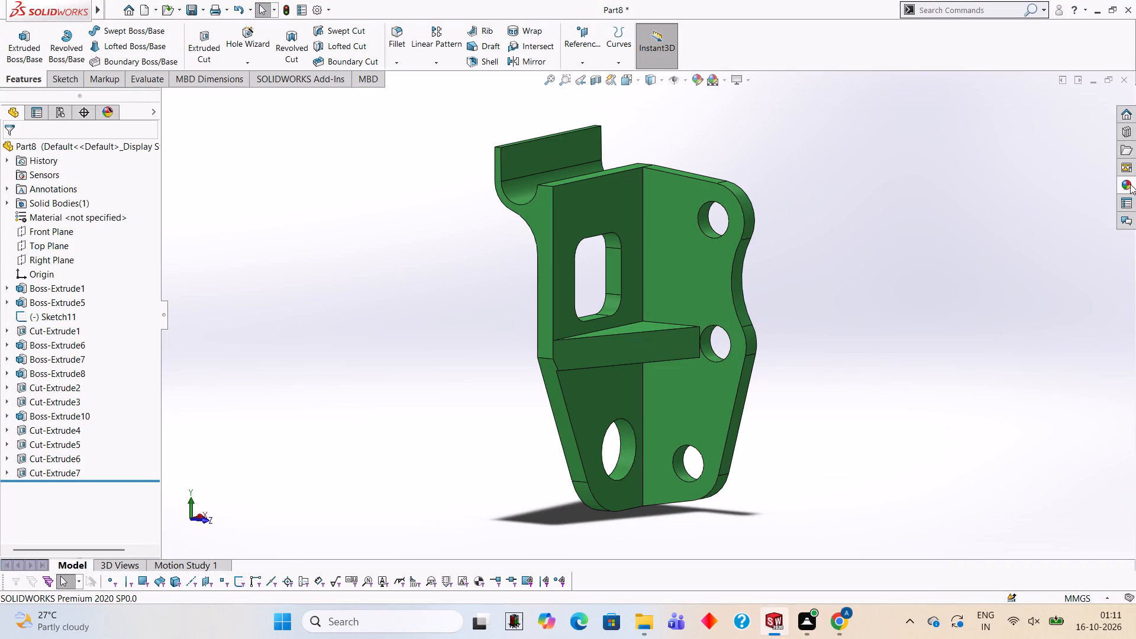
# Apply the solid Pink appearance to the cut feature forming the rounded rectangular window.
pyautogui.click(1130, 184)
pyautogui.scroll(-1, 1011, 432)
pyautogui.moveTo(1005, 505); pyautogui.dragTo(751, 372)
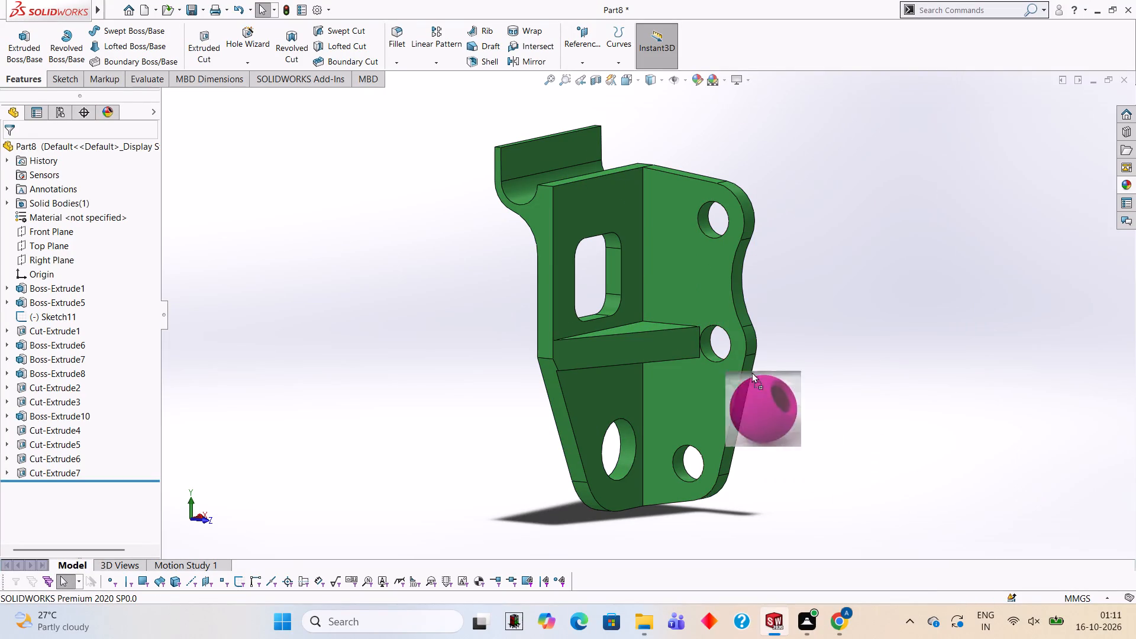
pyautogui.moveTo(751, 372); pyautogui.dragTo(615, 253)
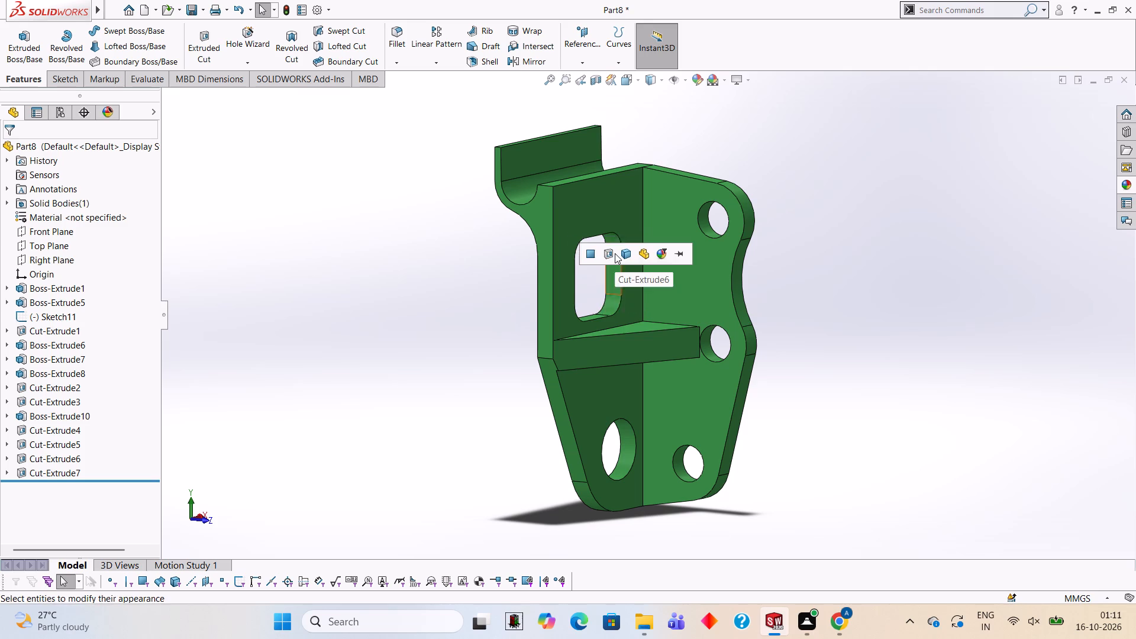
pyautogui.click(615, 253)
# Apply the solid Pink appearance to the cut feature forming the three round holes in the side flange.
pyautogui.scroll(-3, 682, 246)
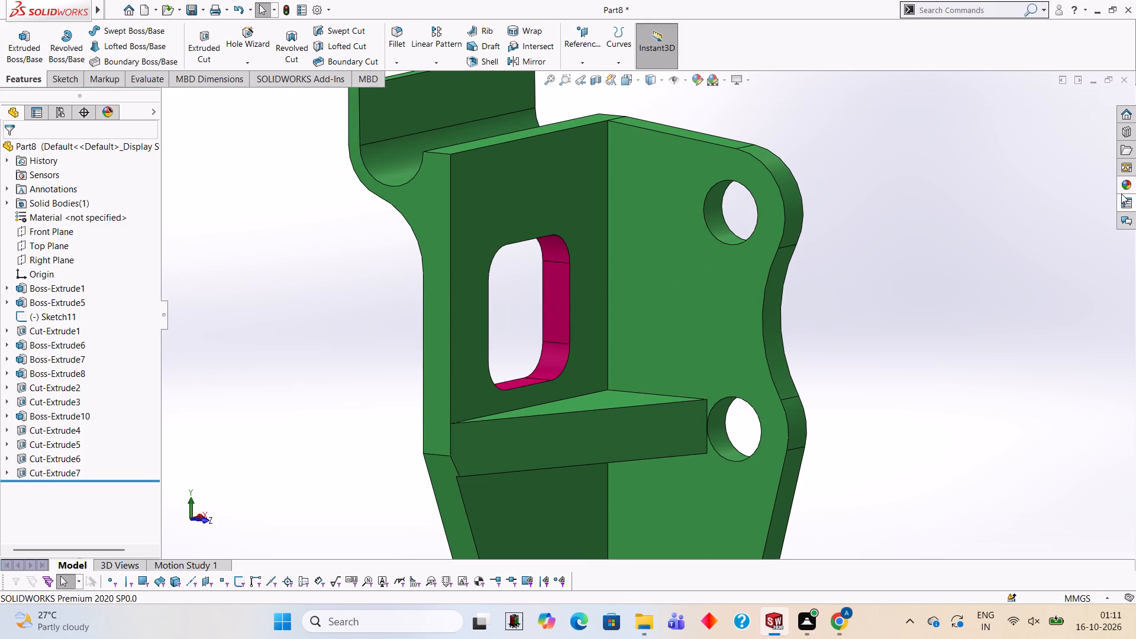
pyautogui.click(1131, 190)
pyautogui.moveTo(1014, 523); pyautogui.dragTo(727, 211)
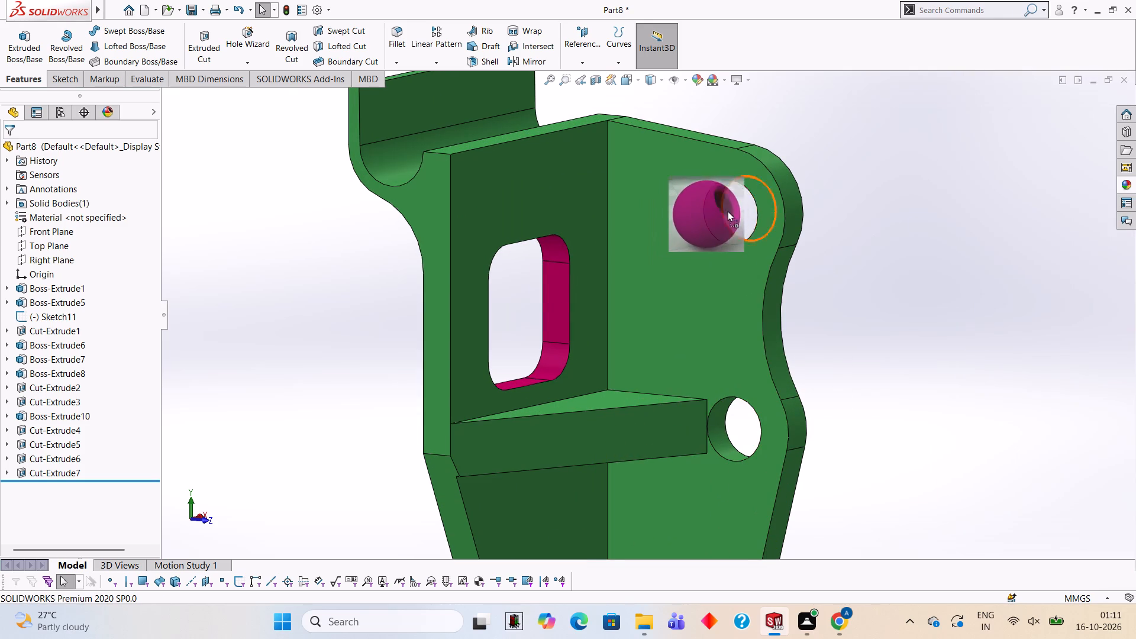
pyautogui.moveTo(727, 211); pyautogui.dragTo(724, 209)
pyautogui.scroll(-3, 732, 218)
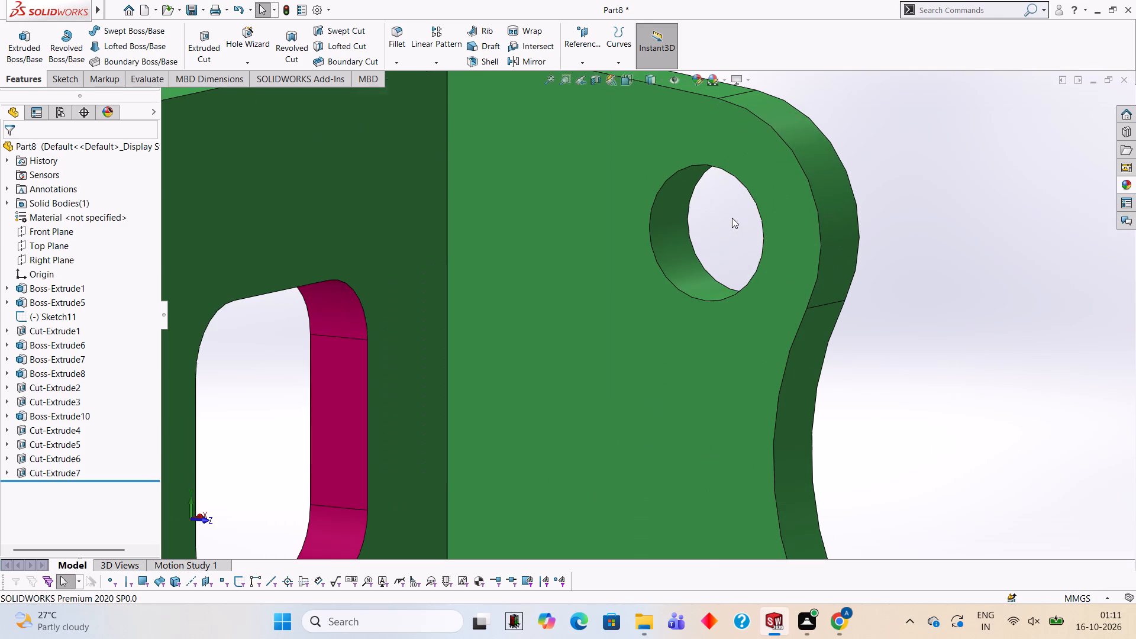
pyautogui.scroll(-2, 732, 218)
pyautogui.click(1131, 185)
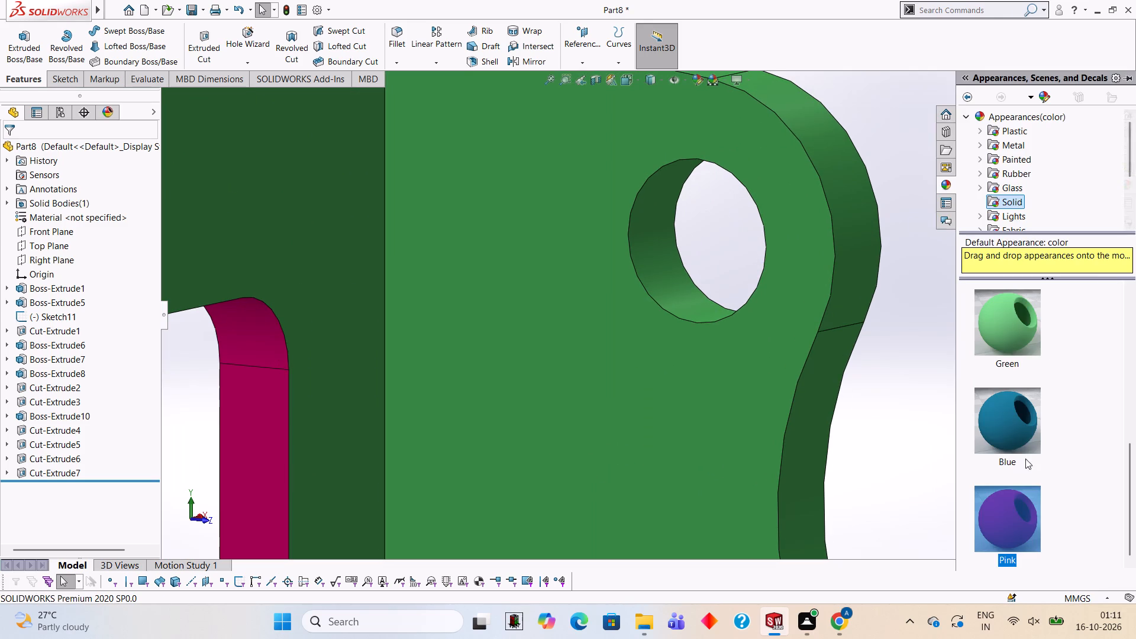
pyautogui.moveTo(1016, 501); pyautogui.dragTo(660, 214)
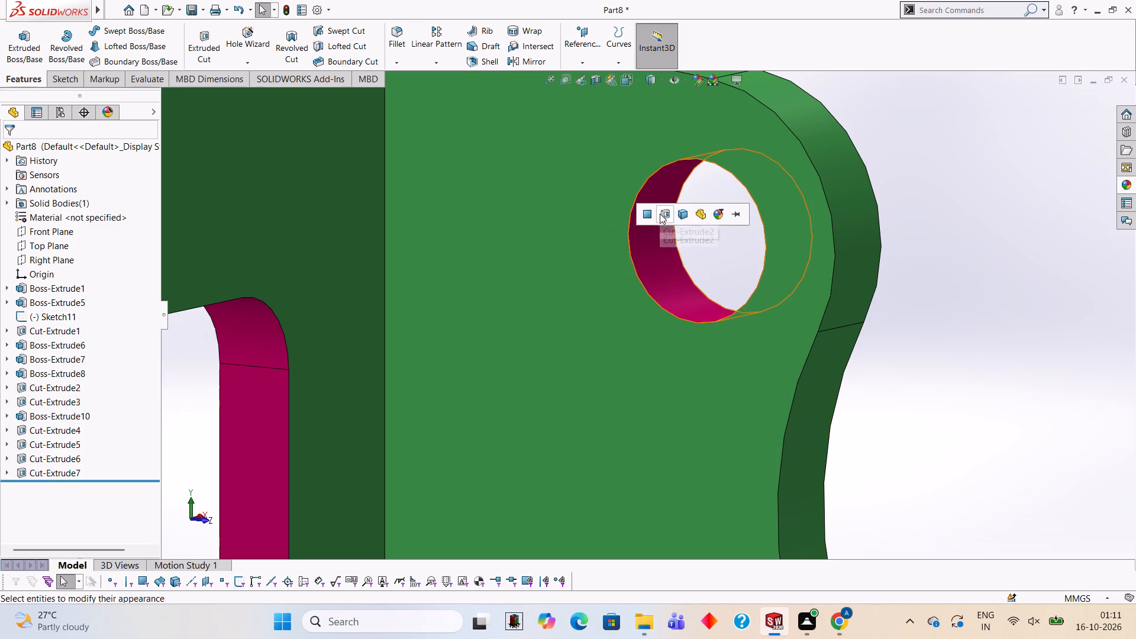
pyautogui.click(660, 214)
# Apply the solid Pink appearance to the cut feature of the large round hole below the rib.
pyautogui.scroll(12, 660, 214)
pyautogui.scroll(-1, 675, 470)
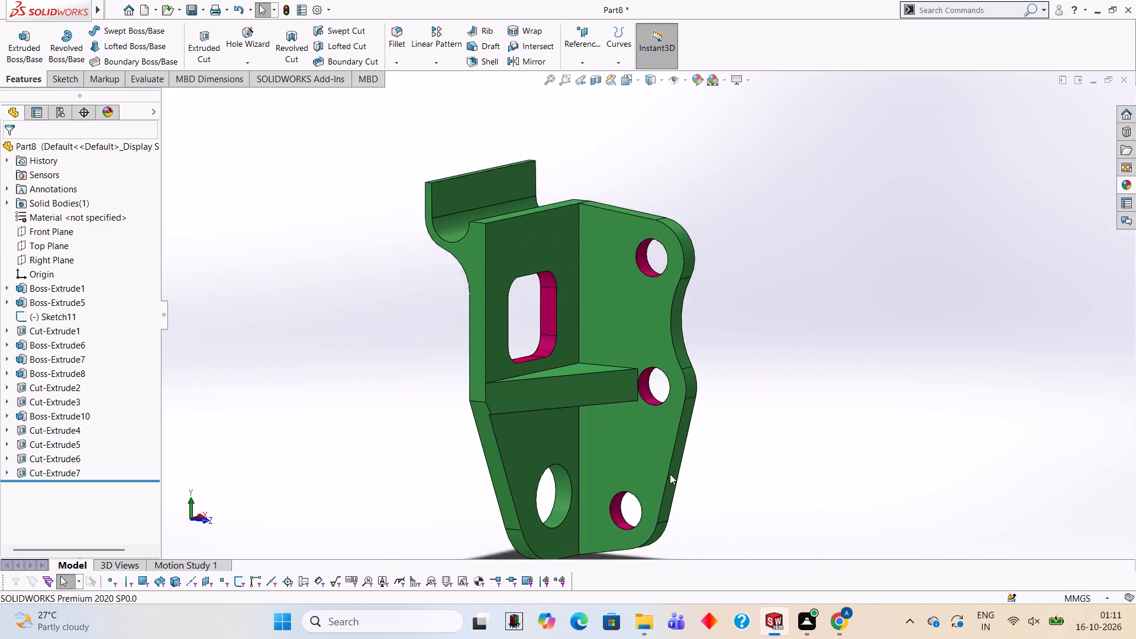
pyautogui.scroll(-2, 670, 474)
pyautogui.scroll(-2, 608, 467)
pyautogui.scroll(3, 485, 496)
pyautogui.scroll(-3, 485, 496)
pyautogui.scroll(-1, 615, 359)
pyautogui.scroll(-2, 667, 258)
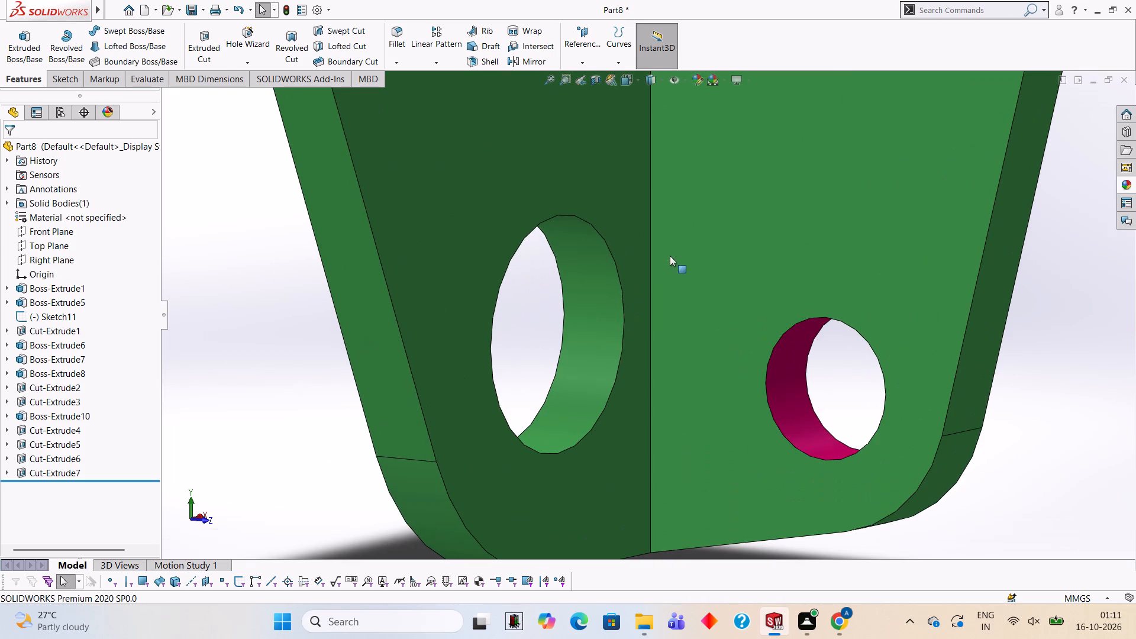
pyautogui.click(1131, 188)
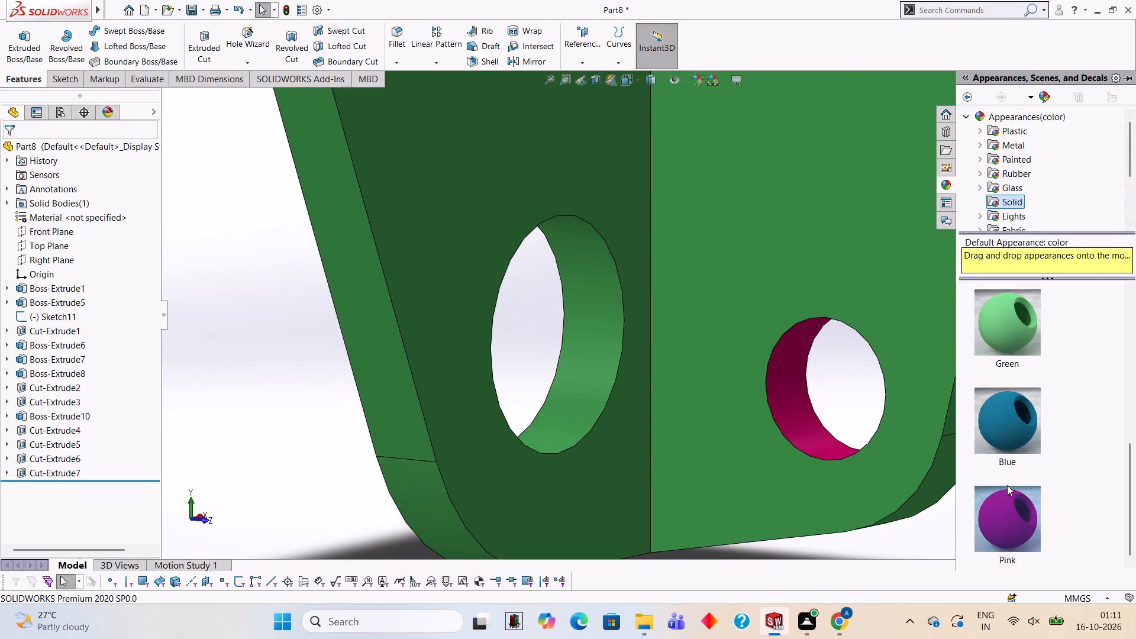
pyautogui.moveTo(1009, 500); pyautogui.dragTo(597, 305)
pyautogui.click(597, 305)
# Apply the solid Pink appearance to the cut feature of the semicircular groove in the bracket's upper hook.
pyautogui.scroll(2, 597, 305)
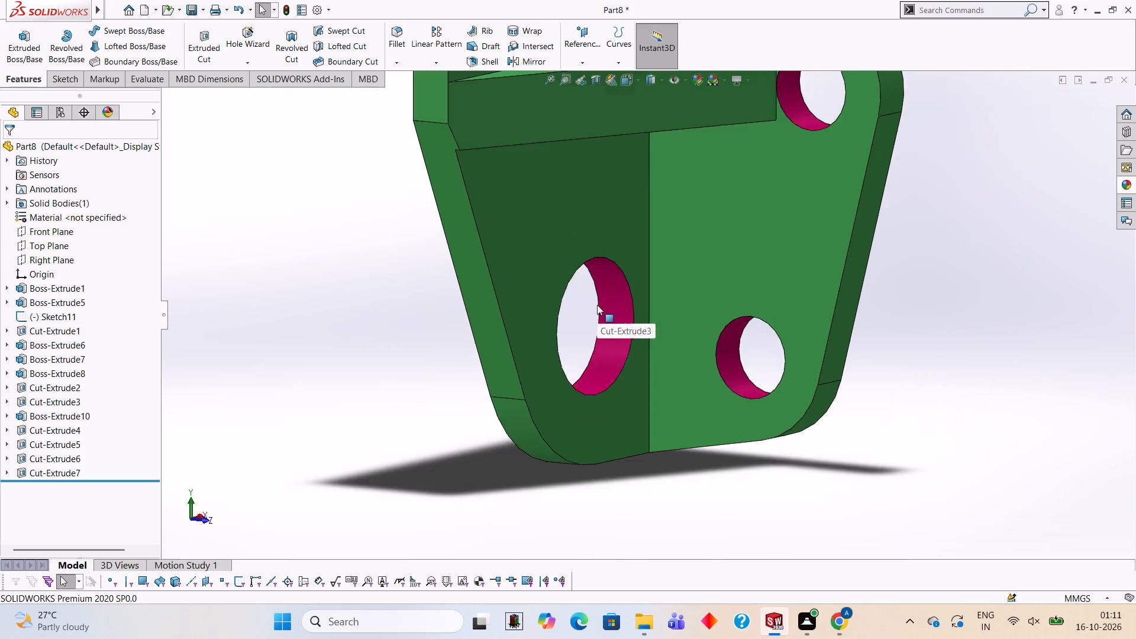
pyautogui.scroll(11, 597, 305)
pyautogui.scroll(-4, 625, 251)
pyautogui.scroll(-5, 614, 183)
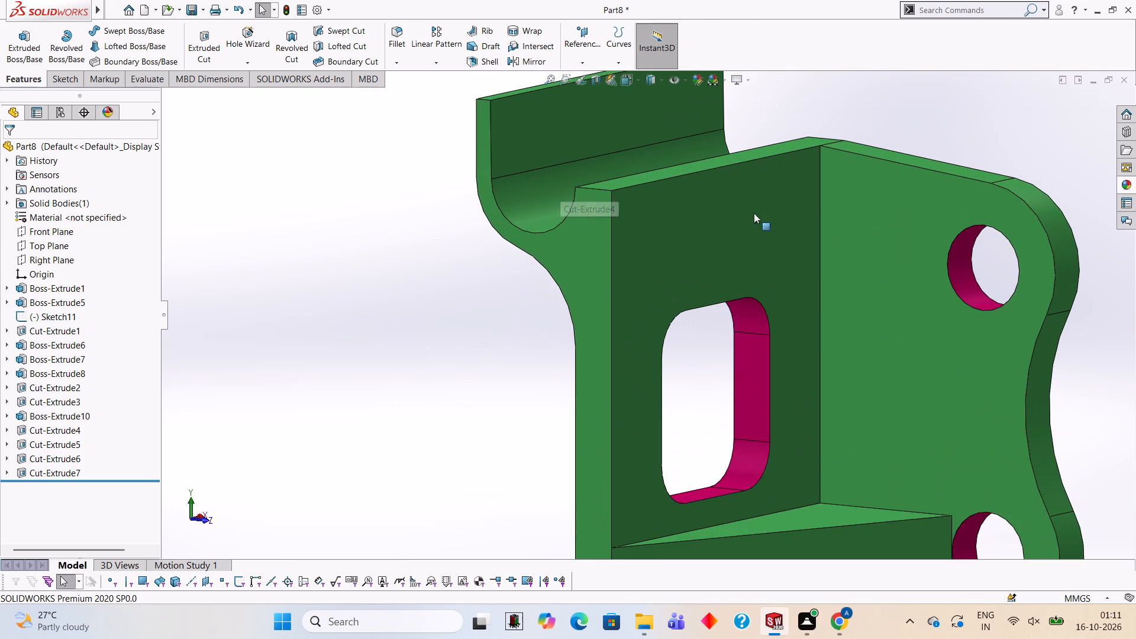
pyautogui.click(1128, 185)
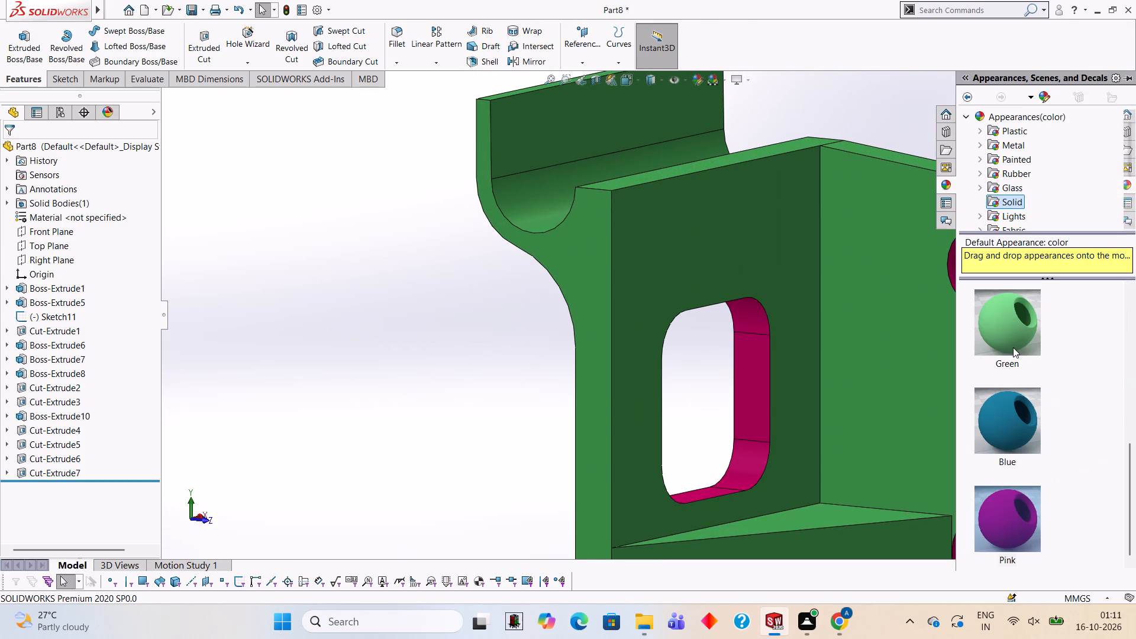
pyautogui.moveTo(1008, 519); pyautogui.dragTo(514, 194)
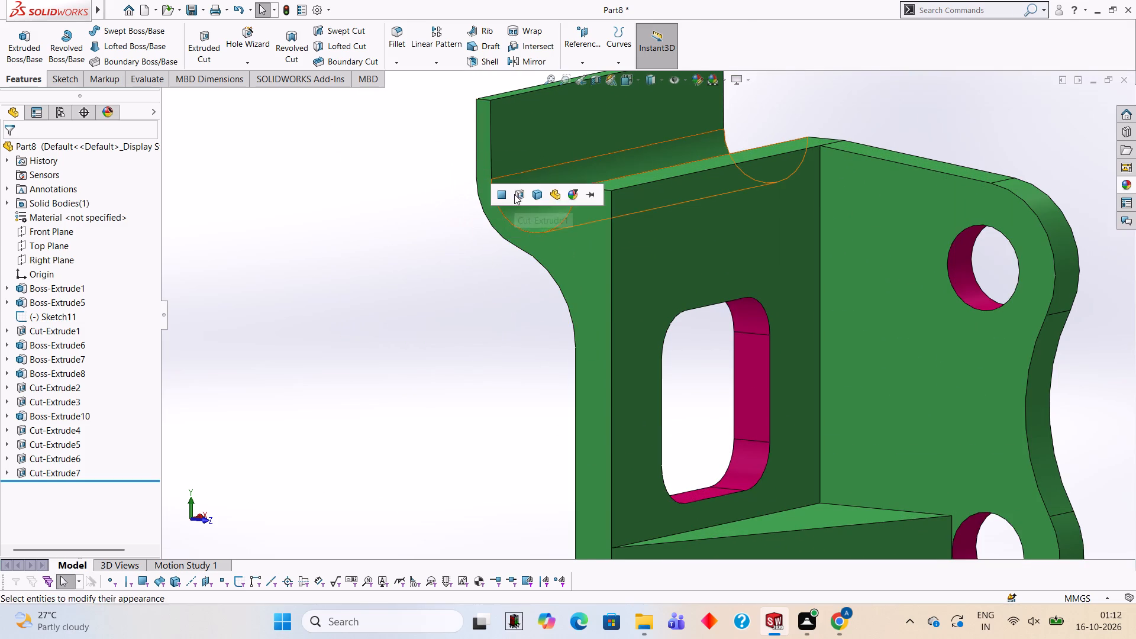
pyautogui.click(514, 194)
# Examine the coloured bracket from several sides, checking the holes, window and hook groove.
pyautogui.scroll(4, 687, 218)
pyautogui.scroll(-3, 645, 192)
pyautogui.scroll(11, 732, 255)
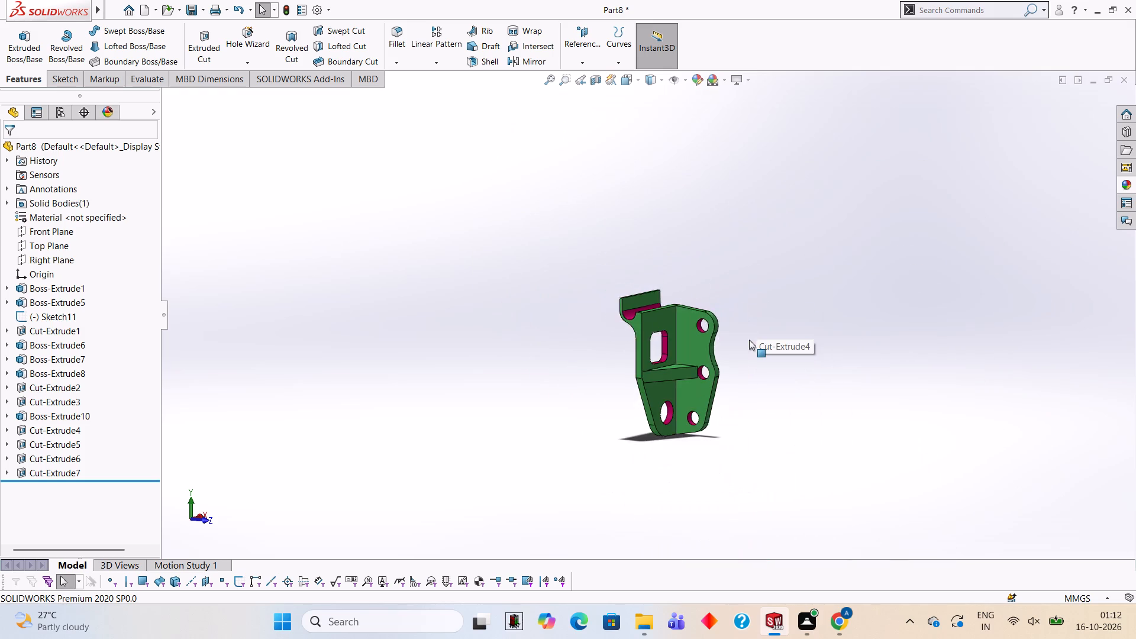
pyautogui.scroll(-8, 737, 364)
pyautogui.scroll(2, 728, 321)
pyautogui.scroll(-2, 728, 322)
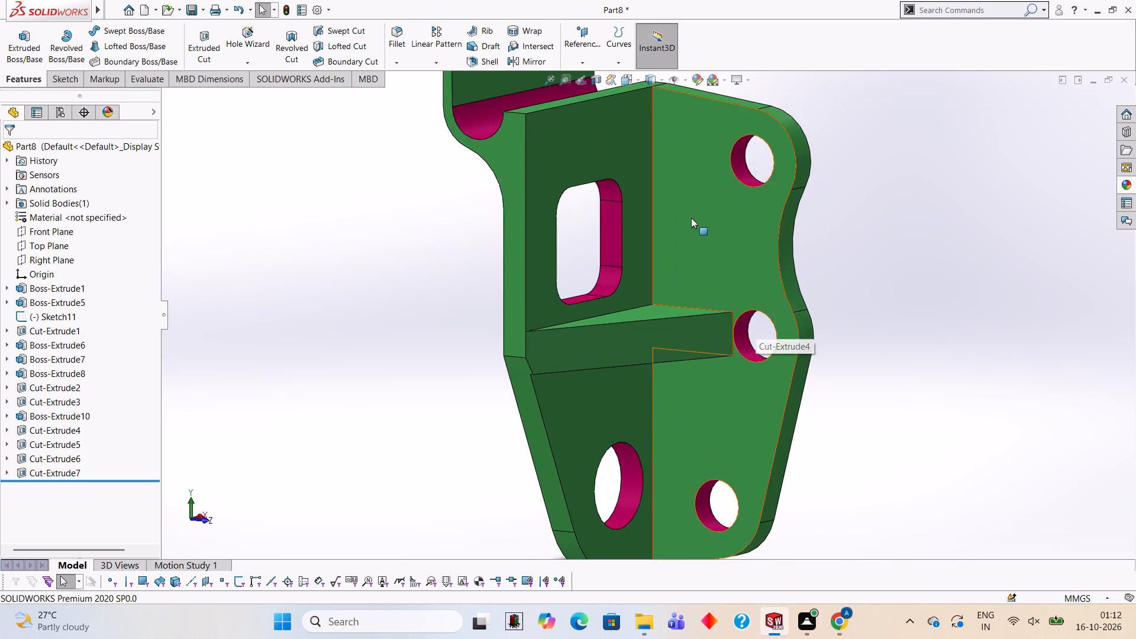
pyautogui.scroll(2, 692, 205)
pyautogui.scroll(-2, 689, 210)
pyautogui.scroll(3, 650, 343)
pyautogui.scroll(-1, 653, 342)
pyautogui.scroll(2, 646, 366)
pyautogui.scroll(-2, 644, 375)
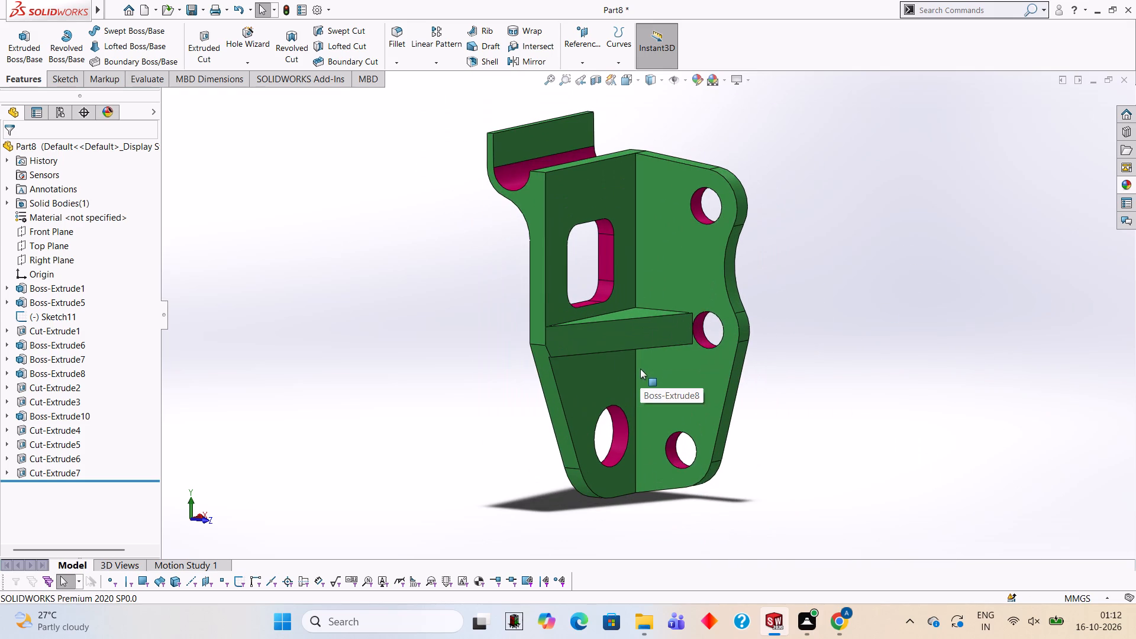
pyautogui.moveTo(753, 302); pyautogui.dragTo(654, 172, button='middle')
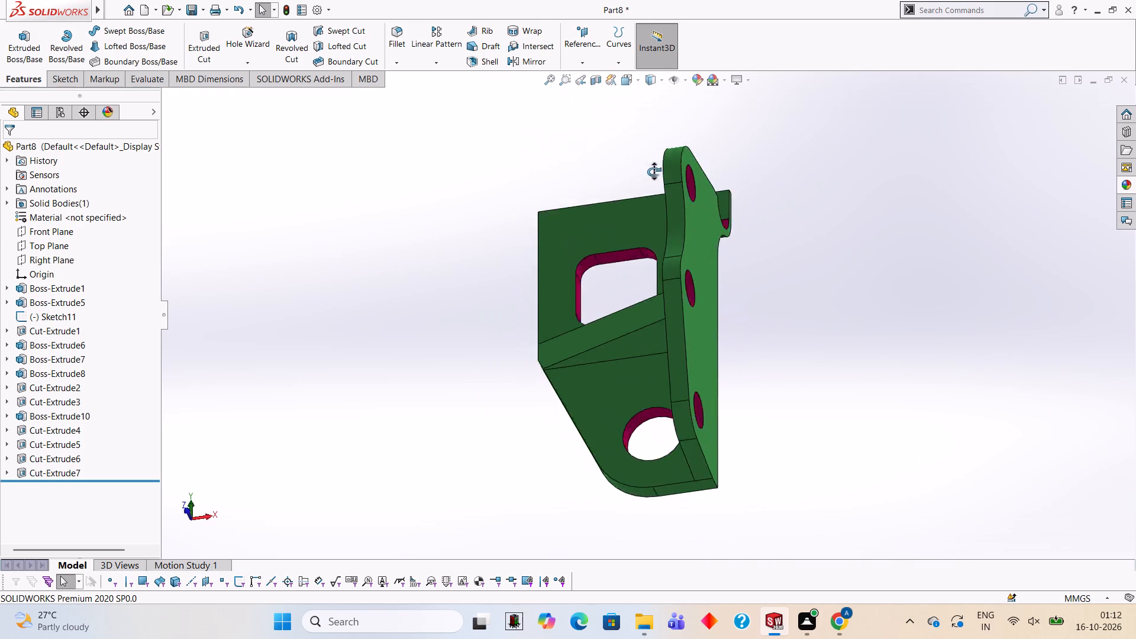
pyautogui.moveTo(654, 172); pyautogui.dragTo(670, 472, button='middle')
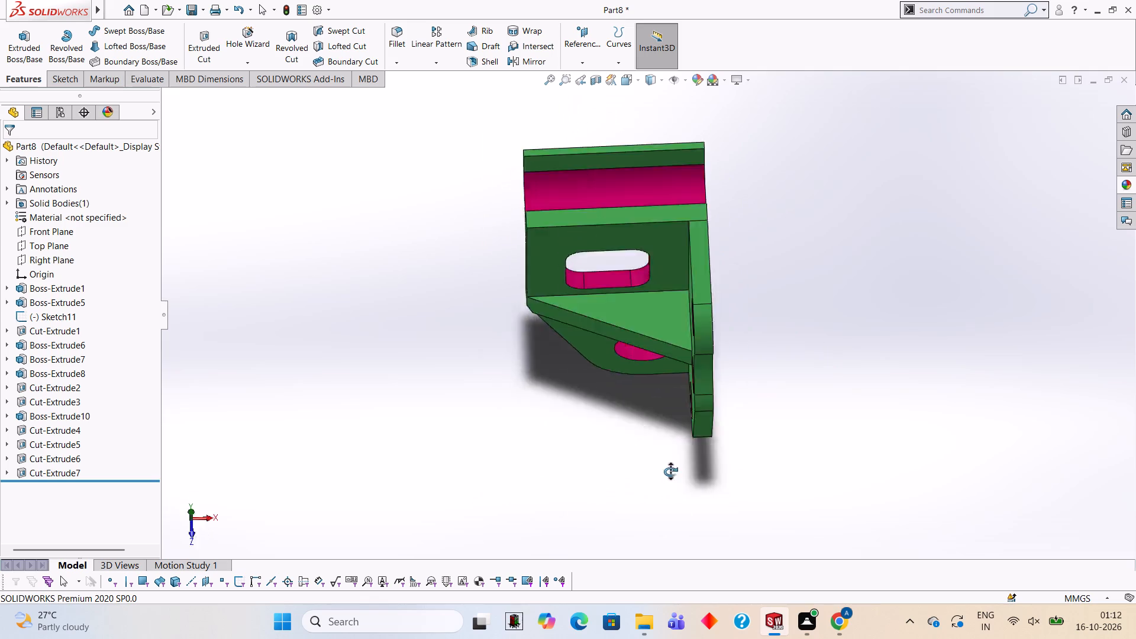
pyautogui.moveTo(670, 472); pyautogui.dragTo(759, 351, button='middle')
pyautogui.scroll(-1, 768, 370)
pyautogui.scroll(3, 742, 302)
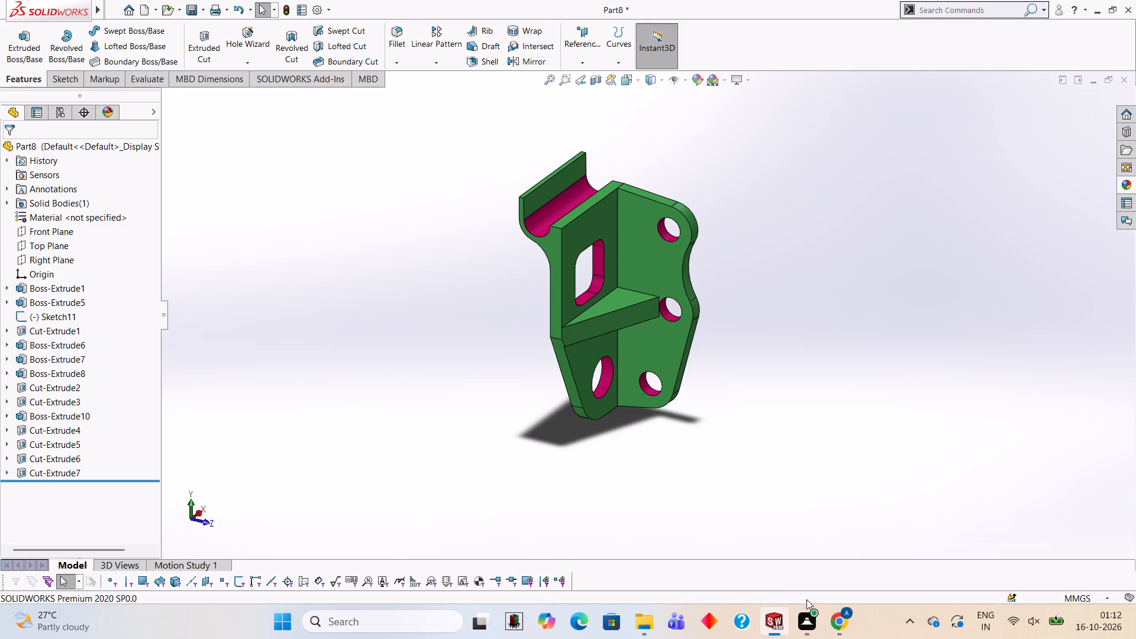
# Save the part in the Documents folder under the name MALLEABLE CAST IRON.
pyautogui.hotkey('ctrl', 's')
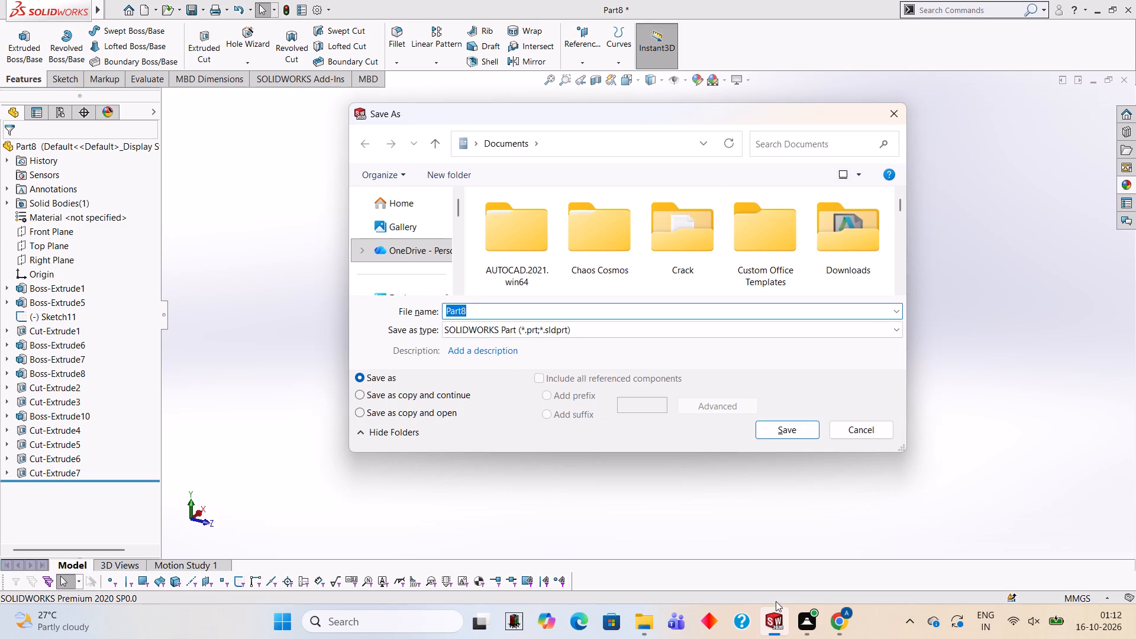
pyautogui.press('BackSpace')
pyautogui.write('MALL')
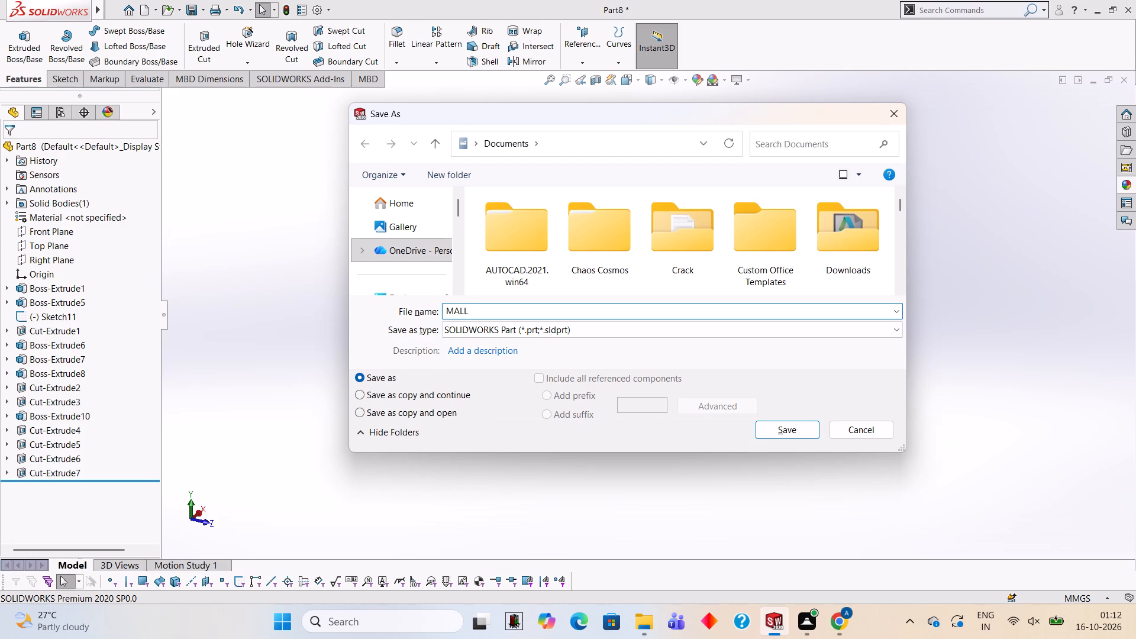
pyautogui.write('EABLE')
pyautogui.press('space')
pyautogui.press('c')
pyautogui.write('AST I')
pyautogui.write('RON')
pyautogui.press('space')
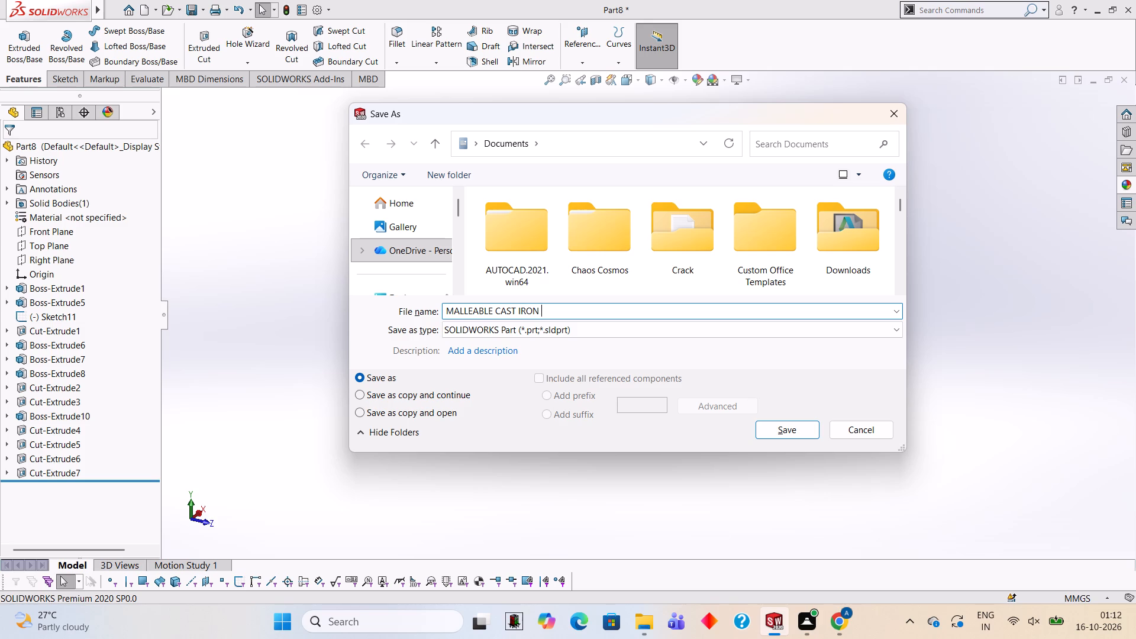
pyautogui.press('Return')
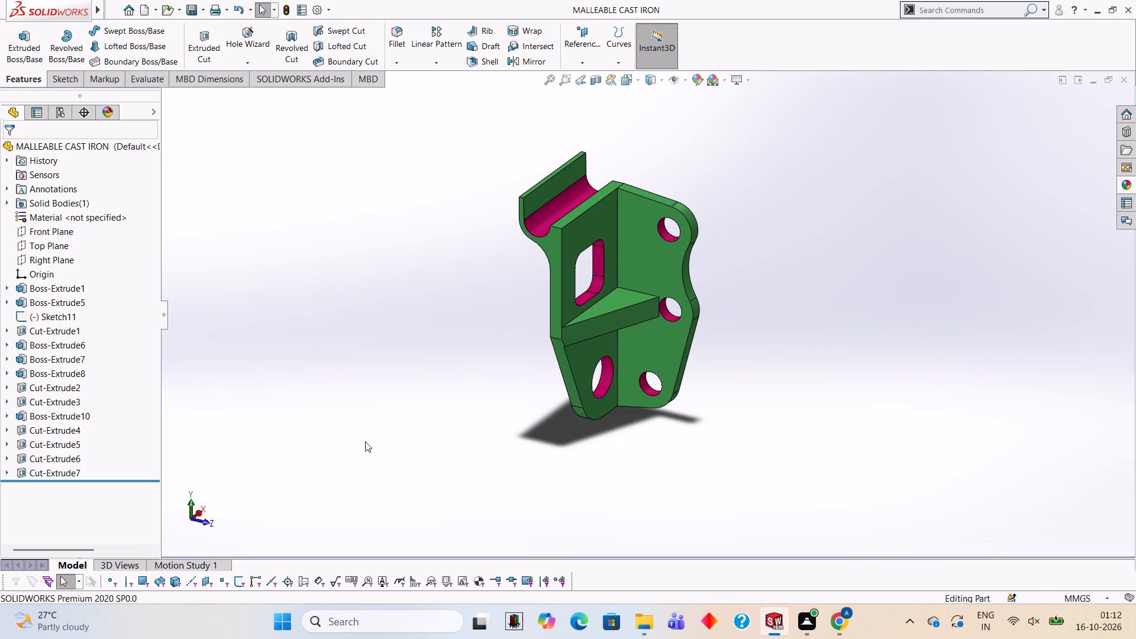
# Save the MALLEABLE CAST IRON part also as an Adobe Portable Document Format (*.pdf) file in Documents.
pyautogui.click(201, 5)
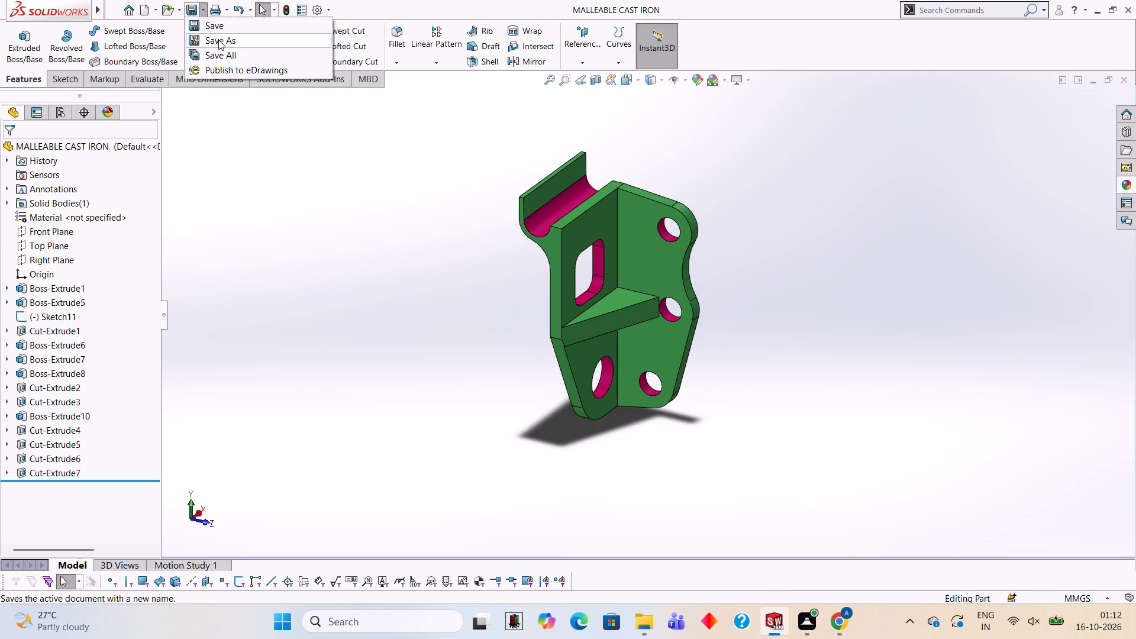
pyautogui.click(220, 43)
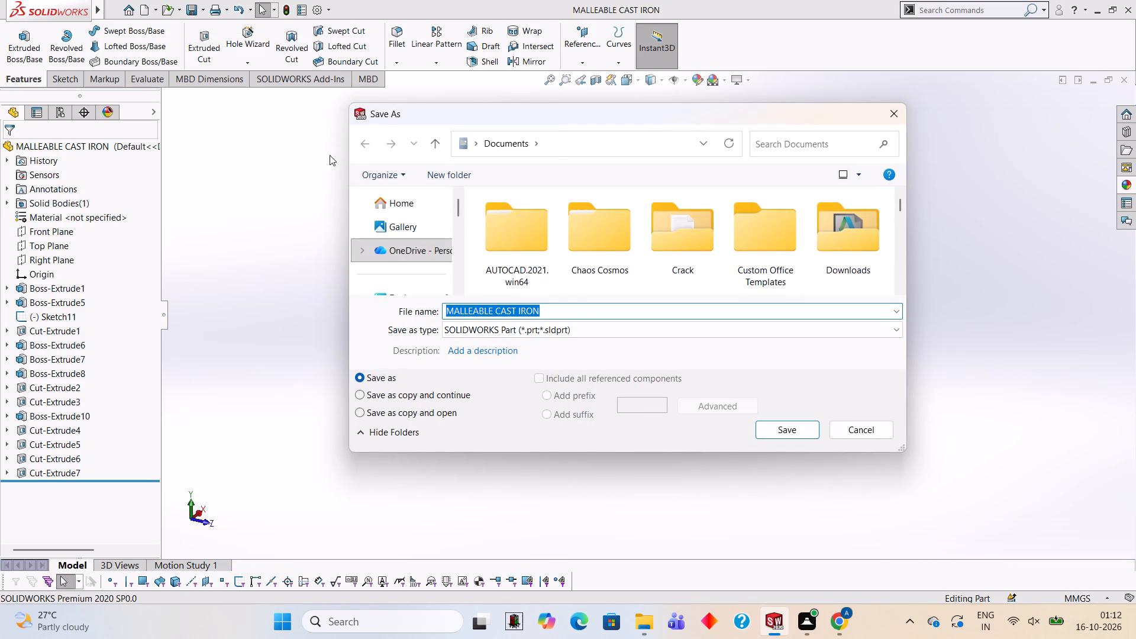
pyautogui.click(669, 332)
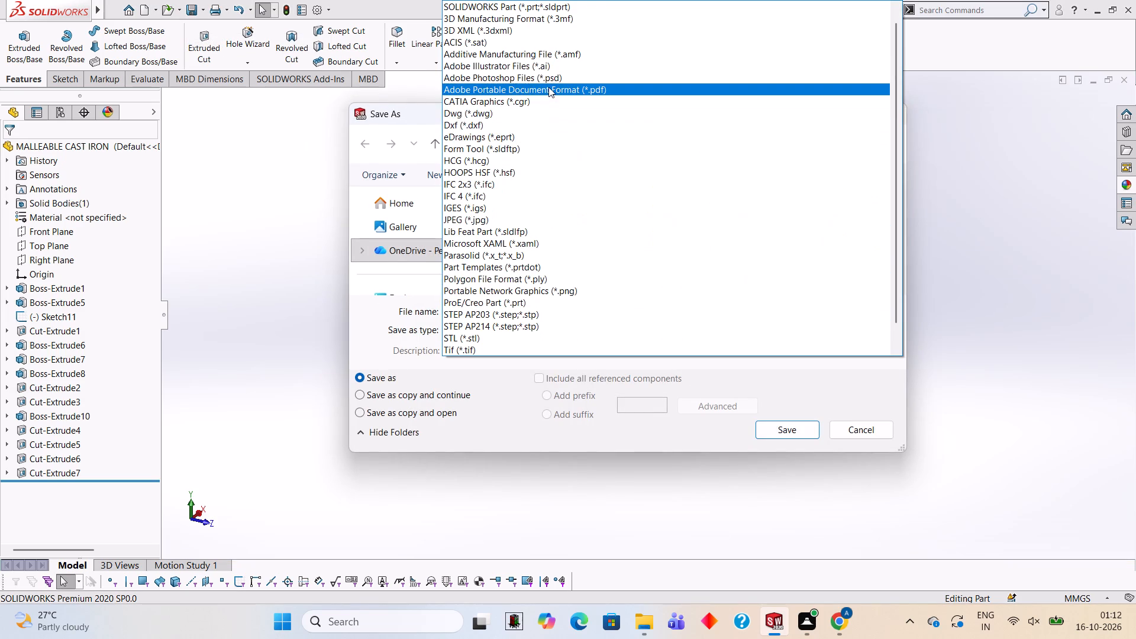
pyautogui.click(548, 87)
pyautogui.click(779, 459)
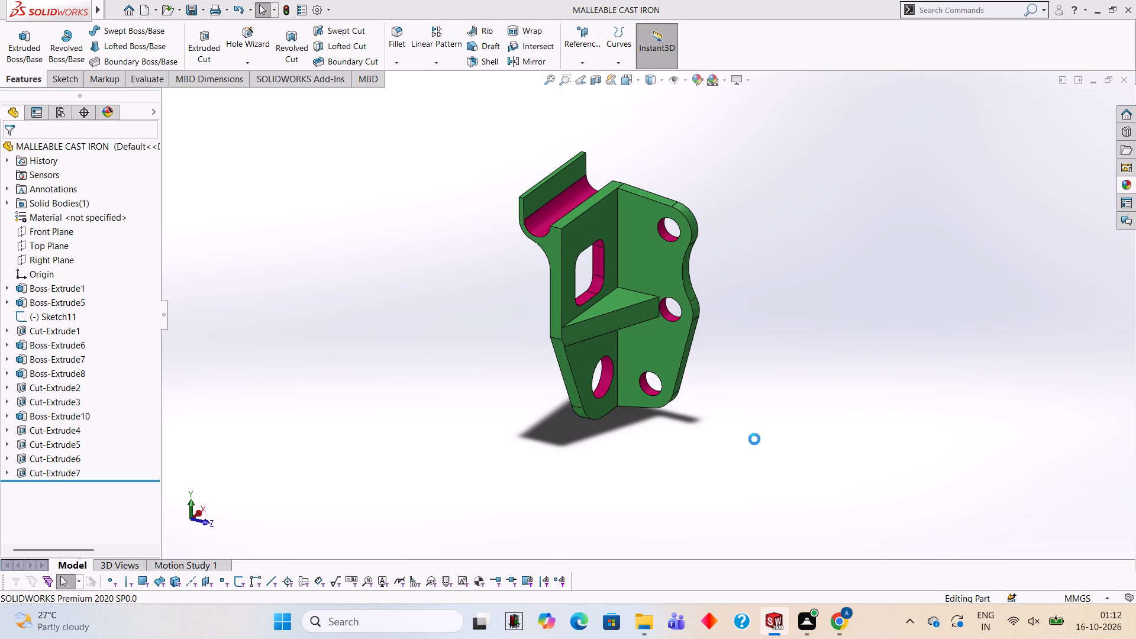